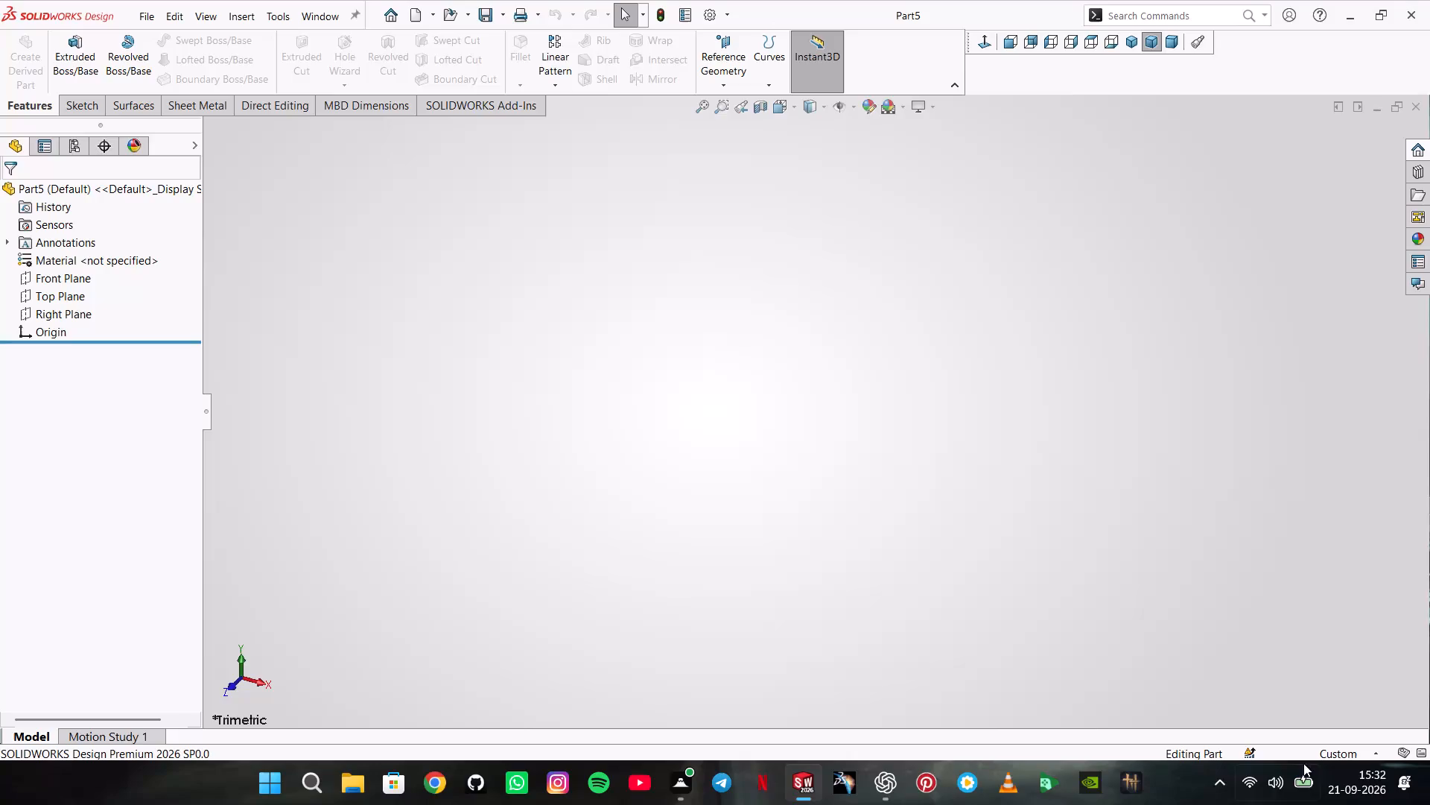
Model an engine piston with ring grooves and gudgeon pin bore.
Set the document's unit system to MMGS (millimeter, gram, second).
click(1339, 763)
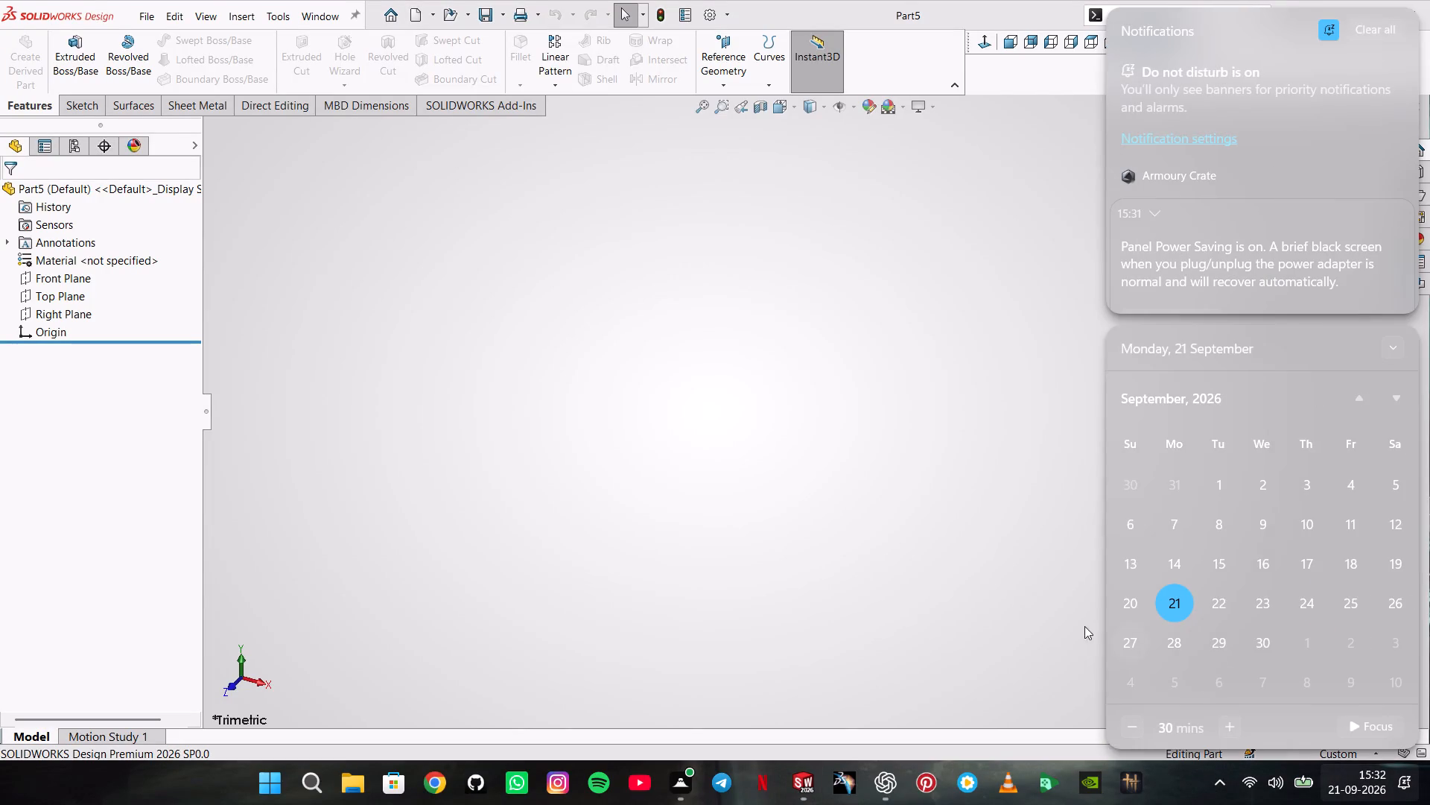
click(1072, 617)
click(1352, 760)
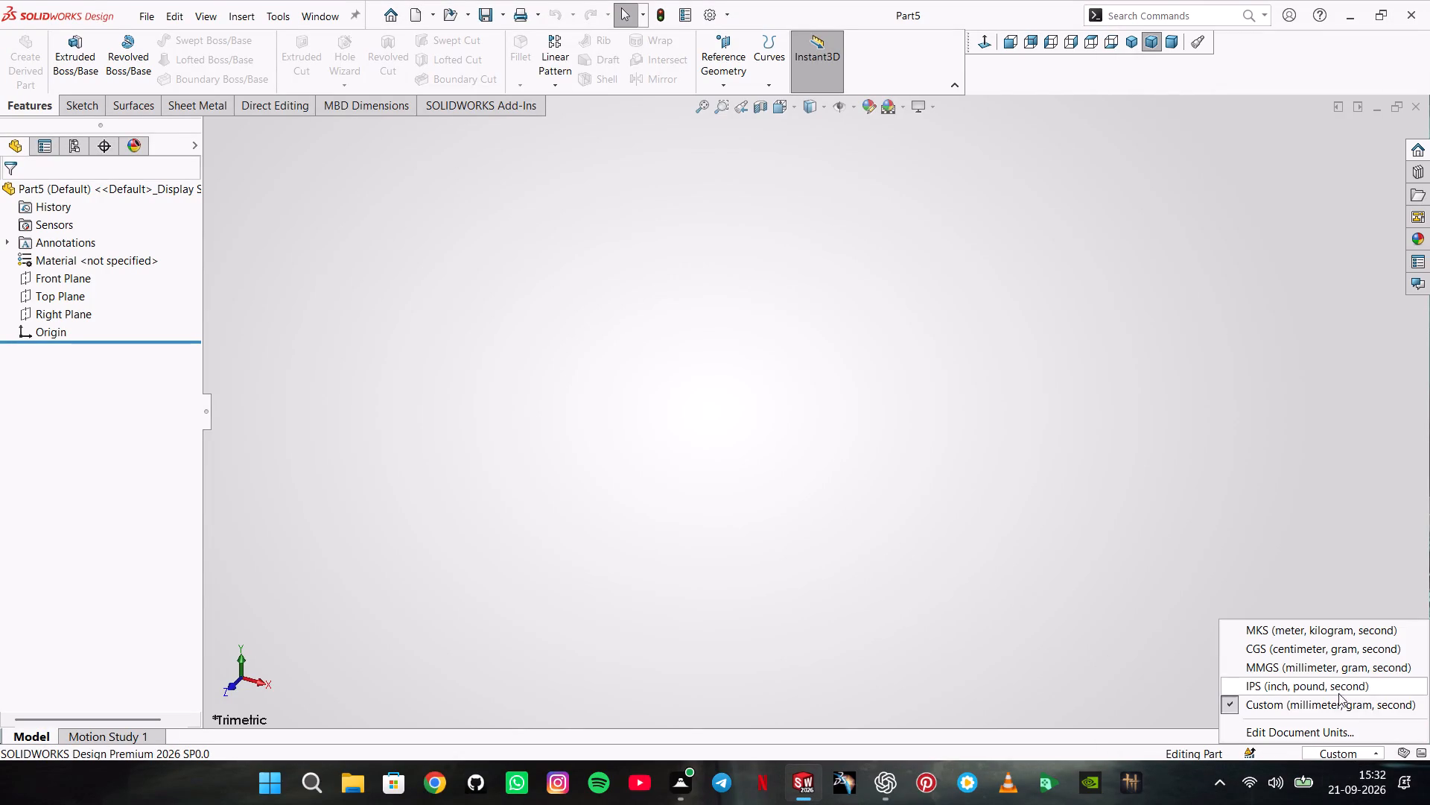
click(1335, 676)
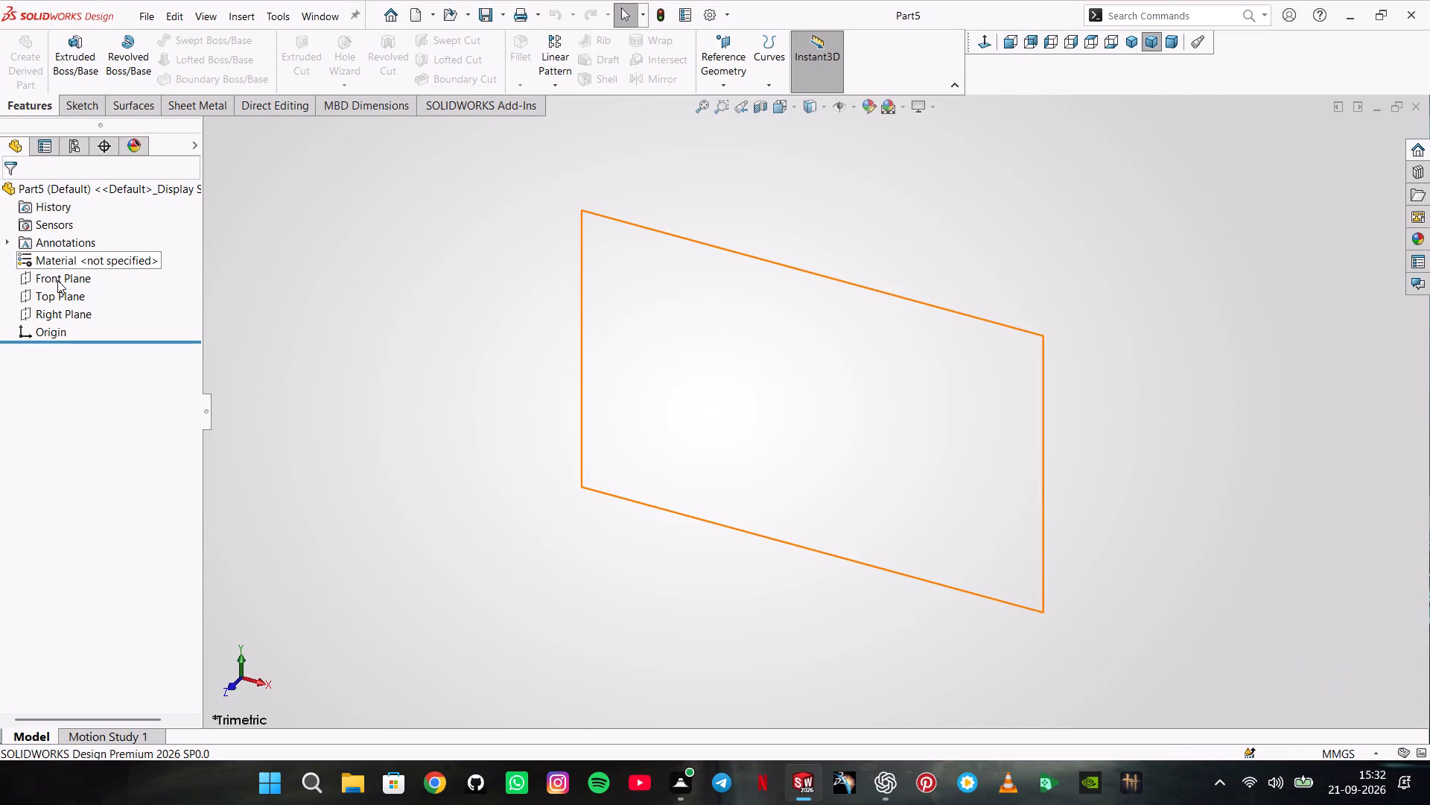
Start a Front Plane sketch with a stepped line chain from the origin: about 46 mm base, short riser, outward step, about 105 mm vertical side.
click(57, 280)
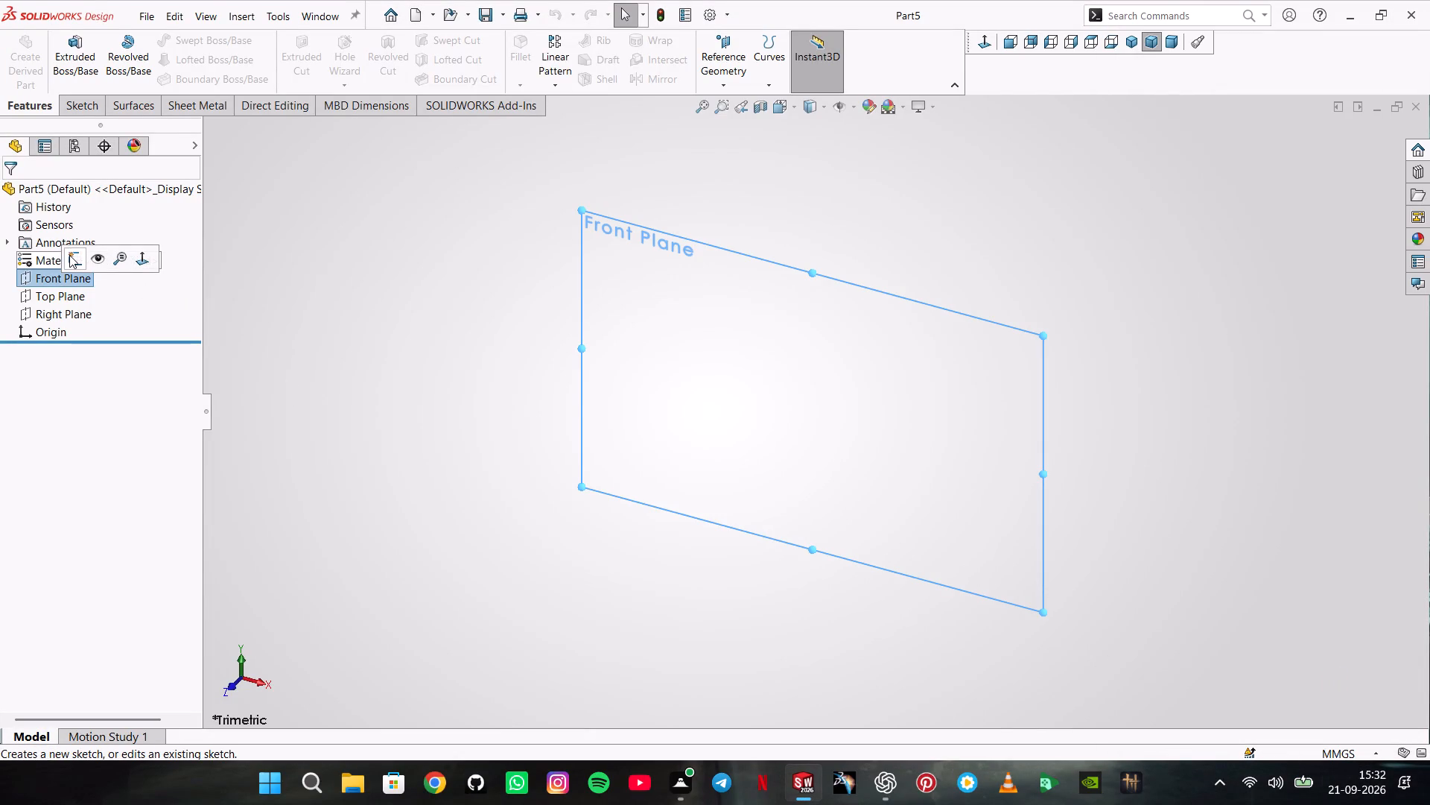
click(69, 255)
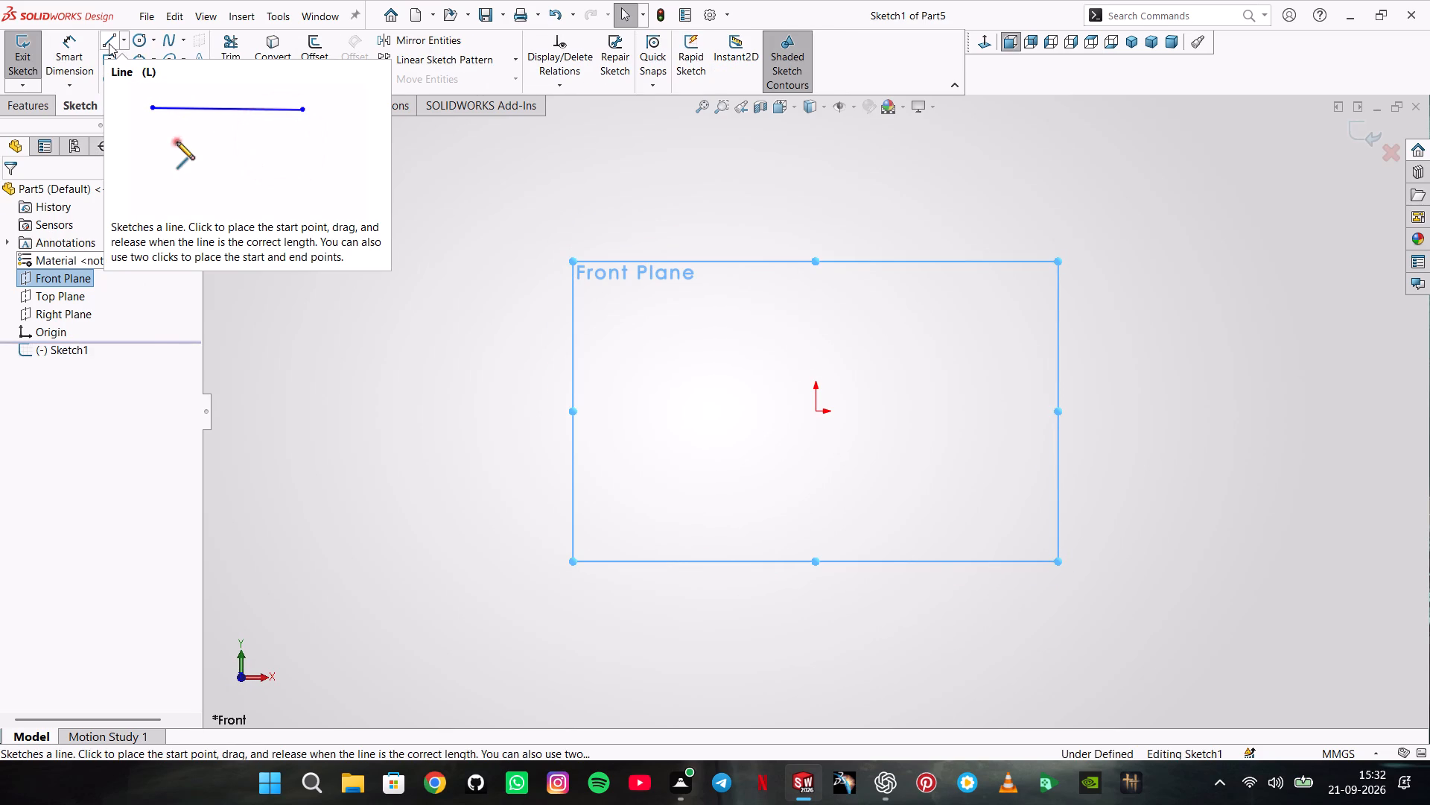
click(109, 43)
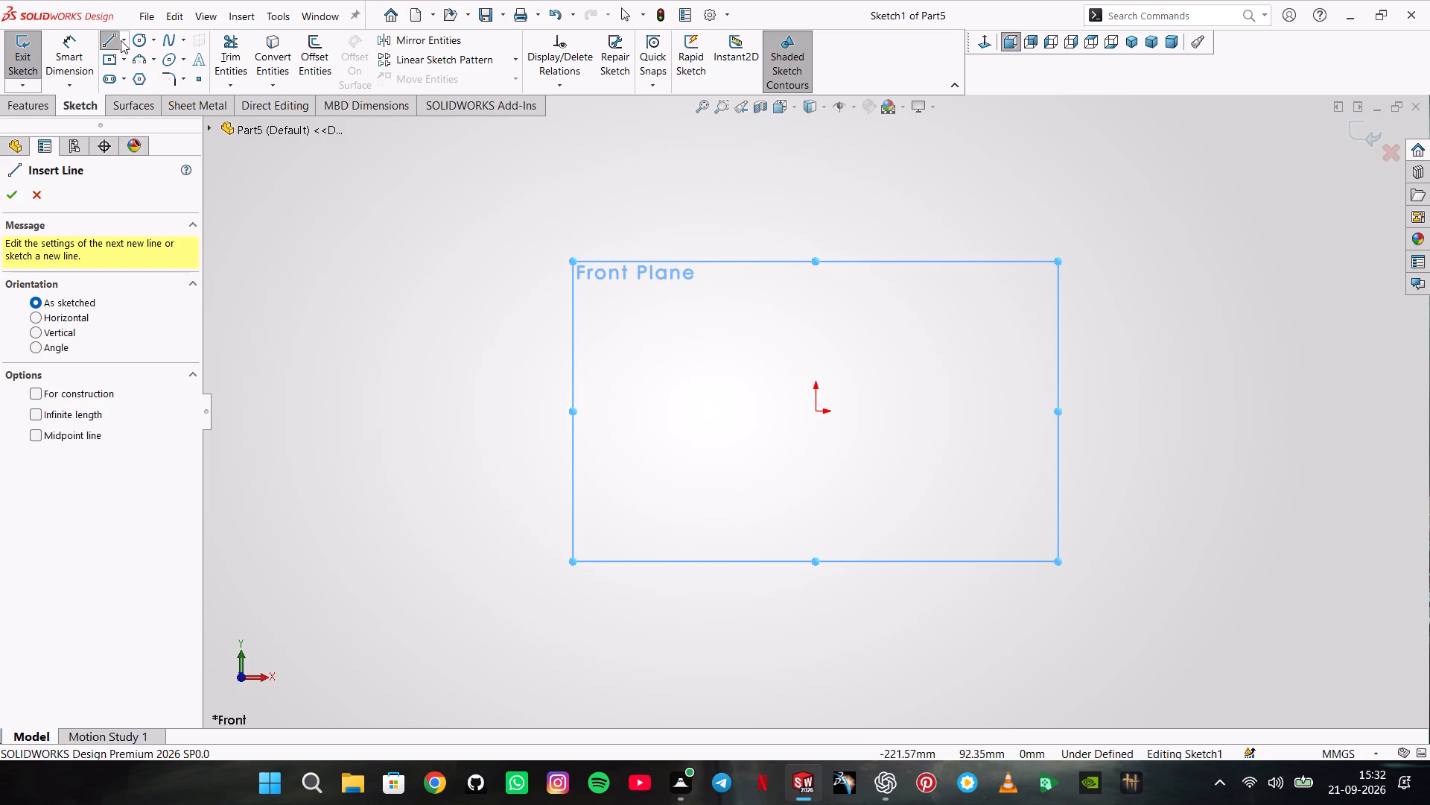
click(817, 414)
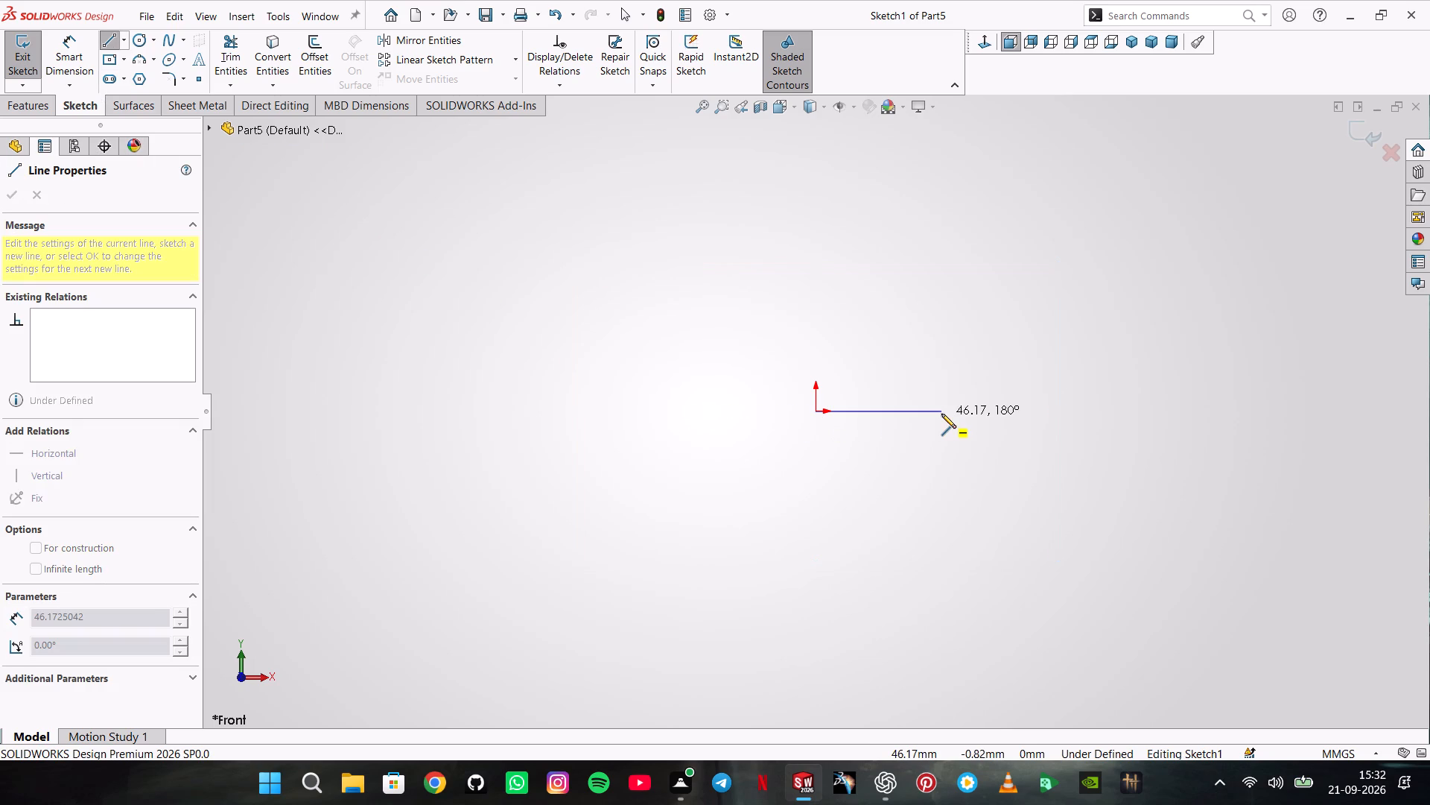
click(941, 414)
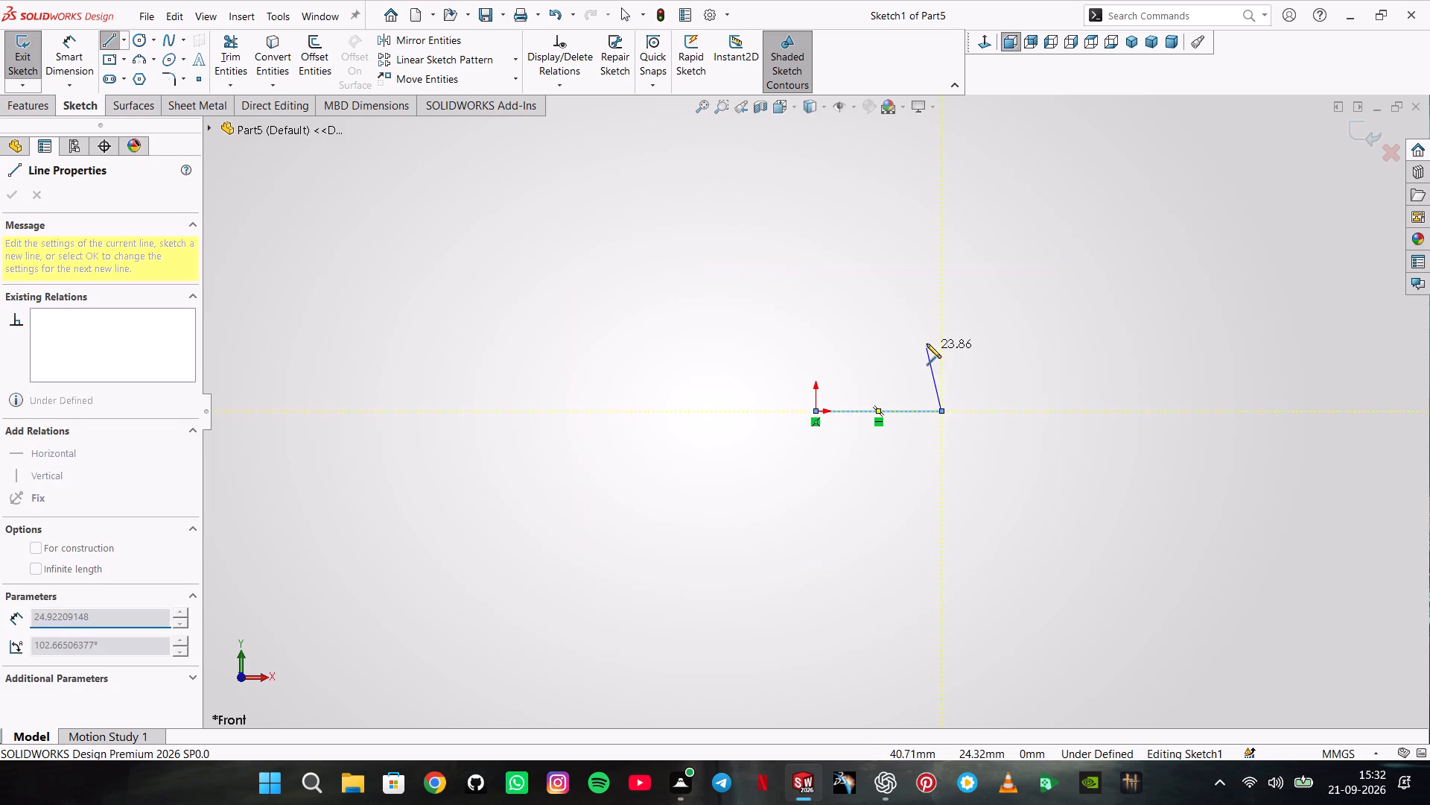
click(944, 329)
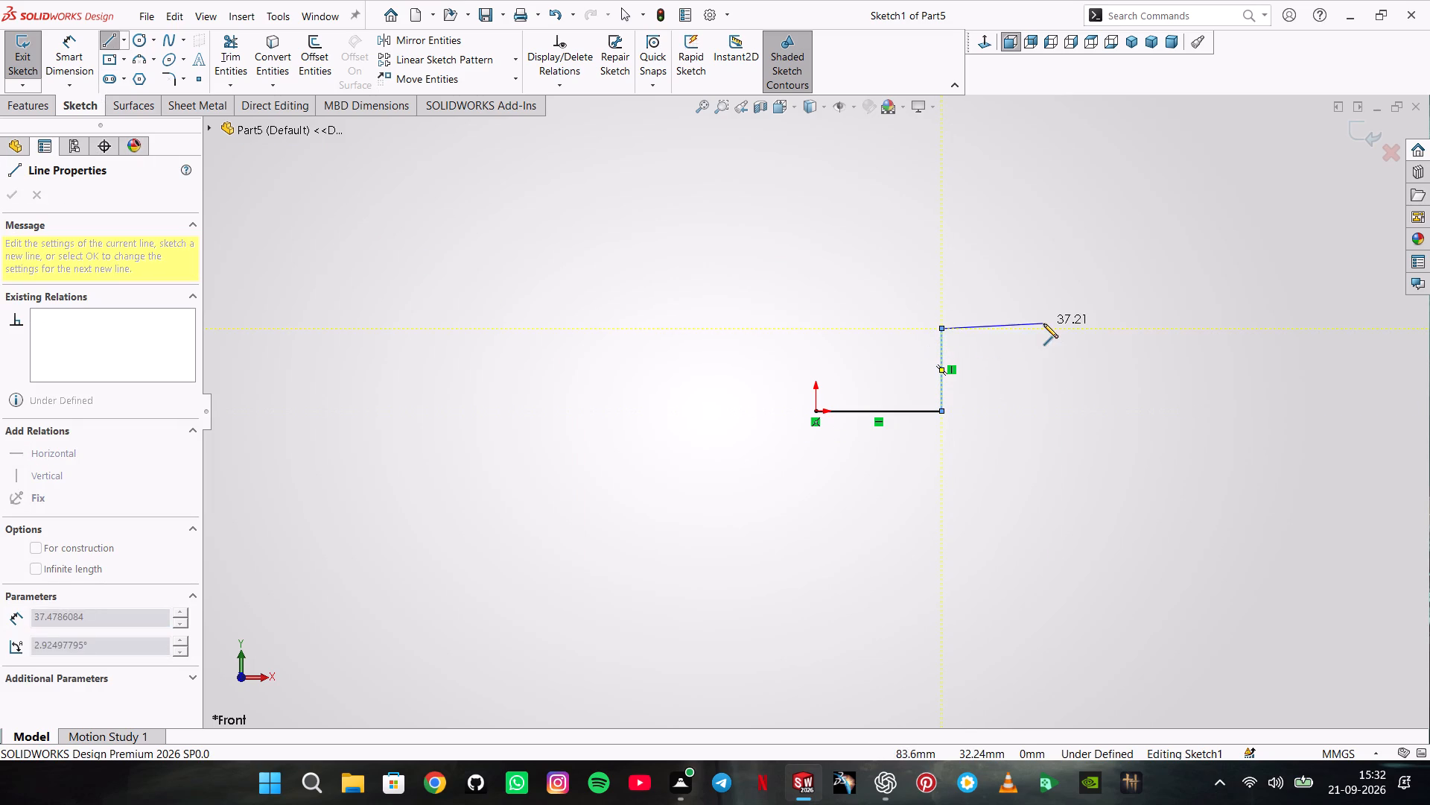
click(1115, 326)
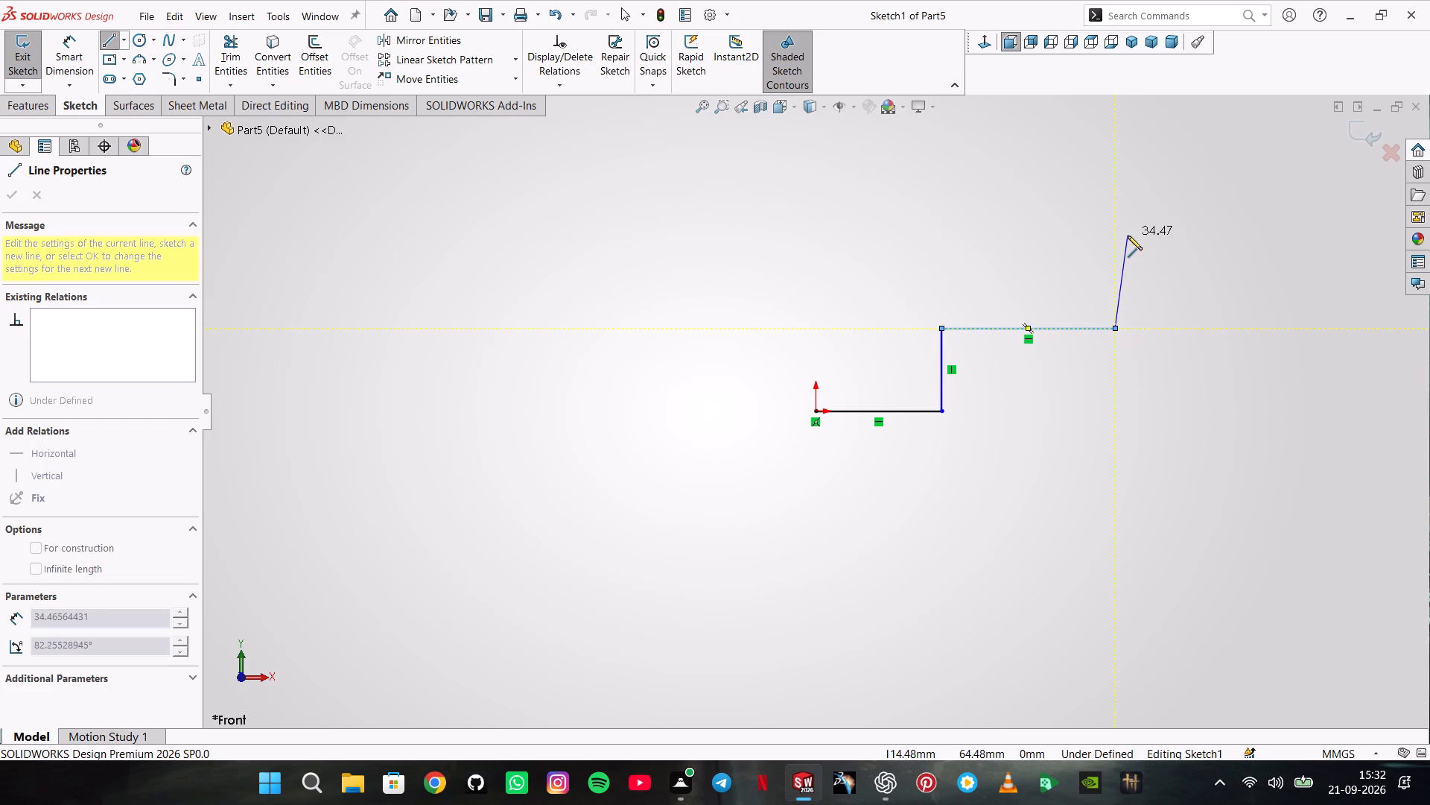
scroll(1128, 236, up, 2)
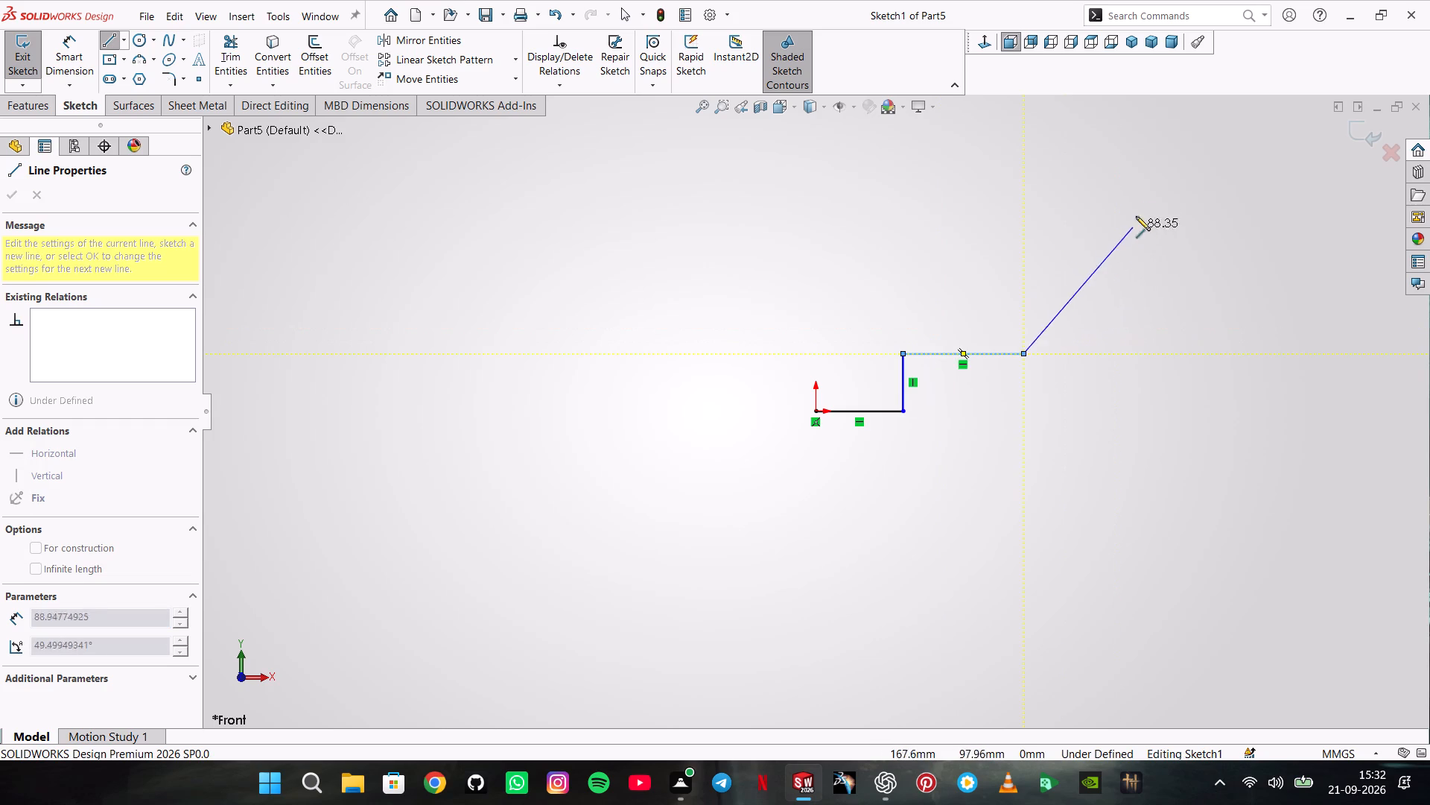
click(1026, 154)
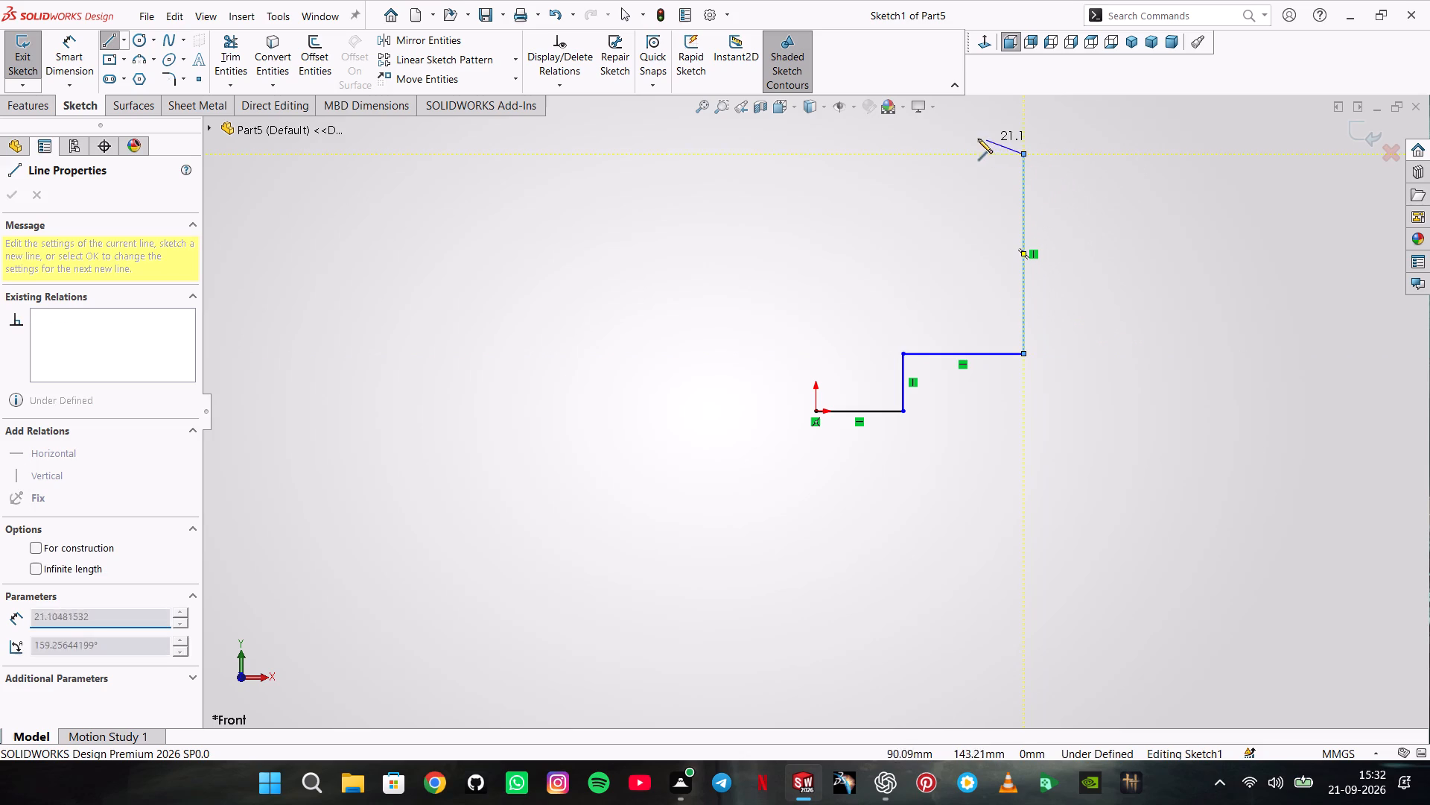
Continue the line chain with a rectangular notch cut inward above the side, and an about 78 mm vertical line above the notch.
click(915, 158)
scroll(916, 159, up, 3)
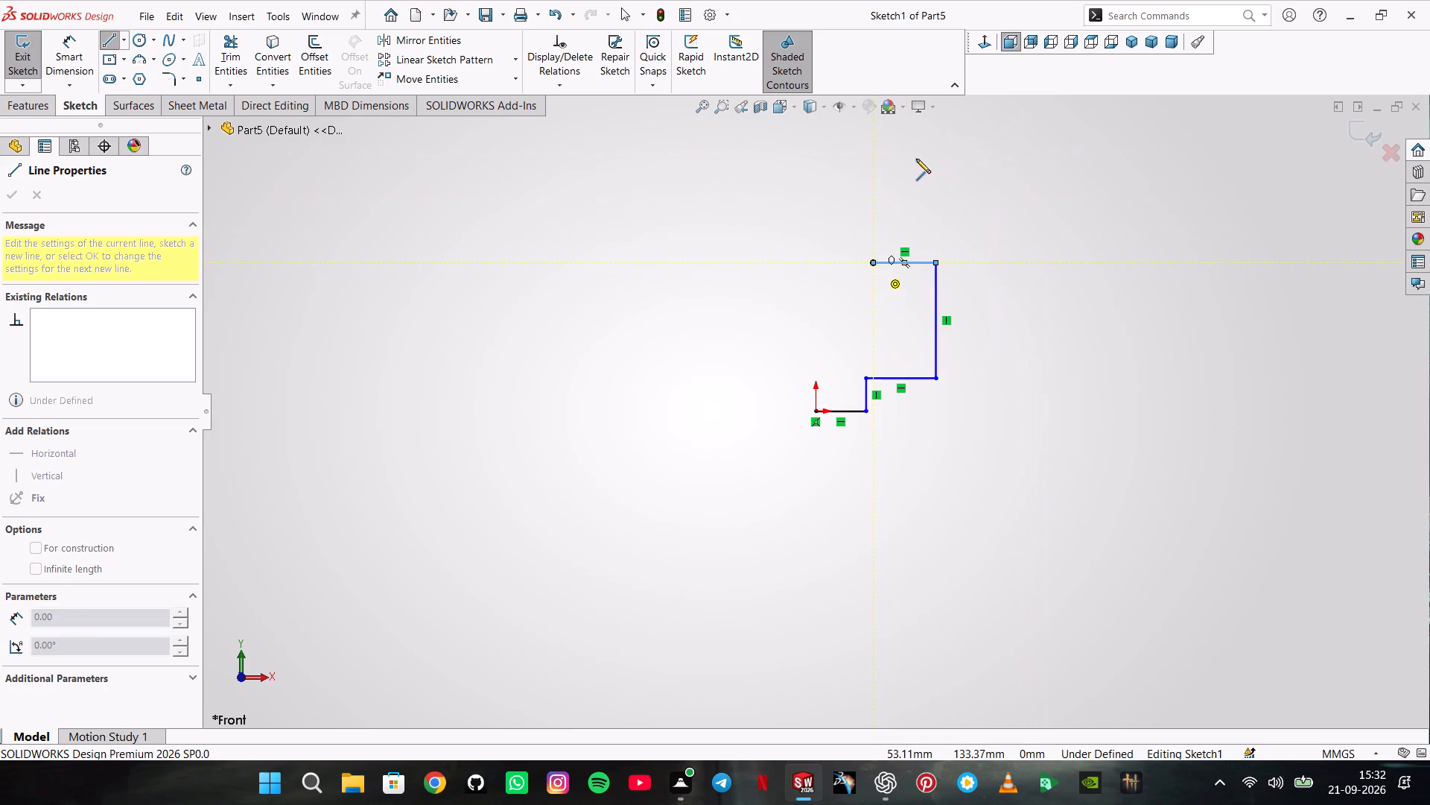
click(874, 215)
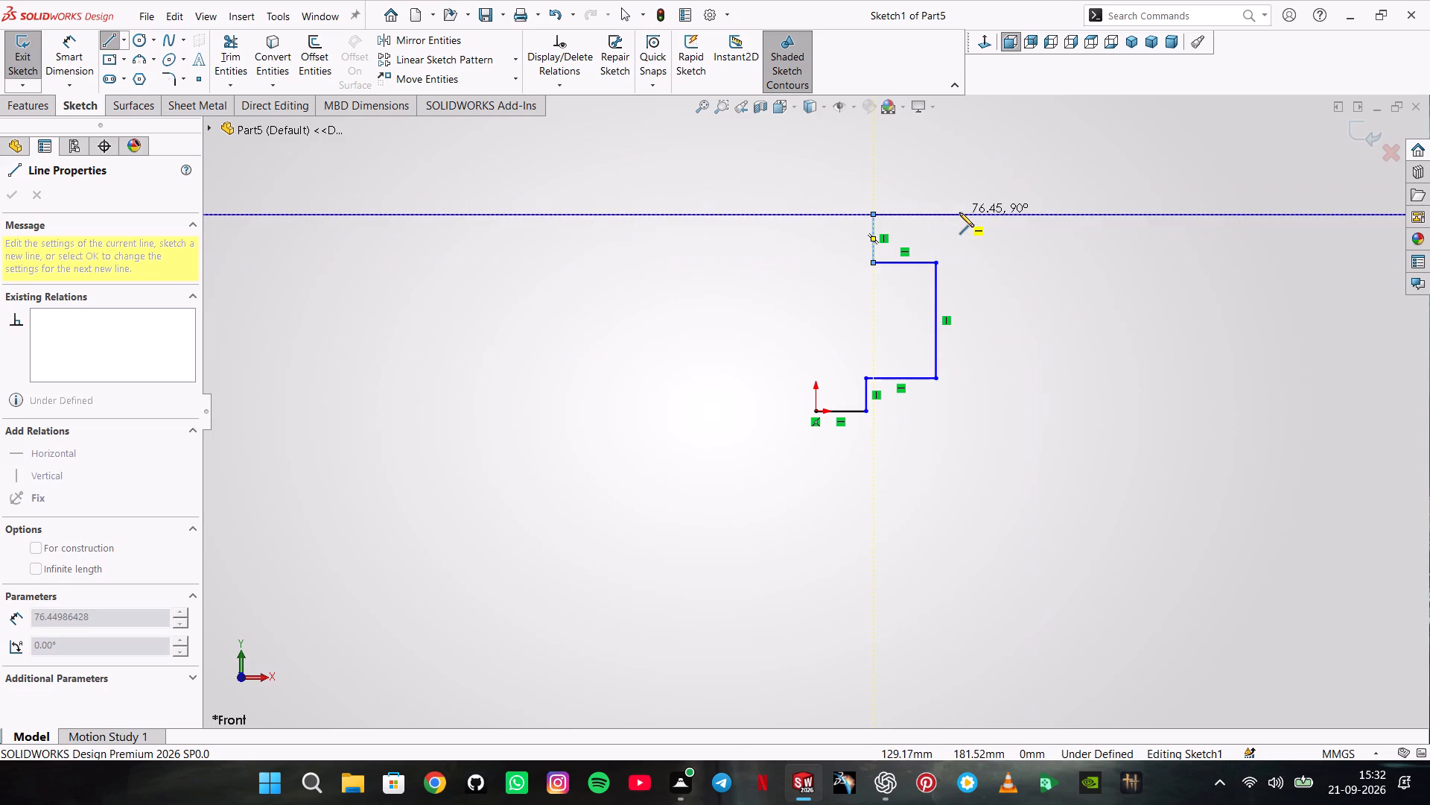
click(939, 212)
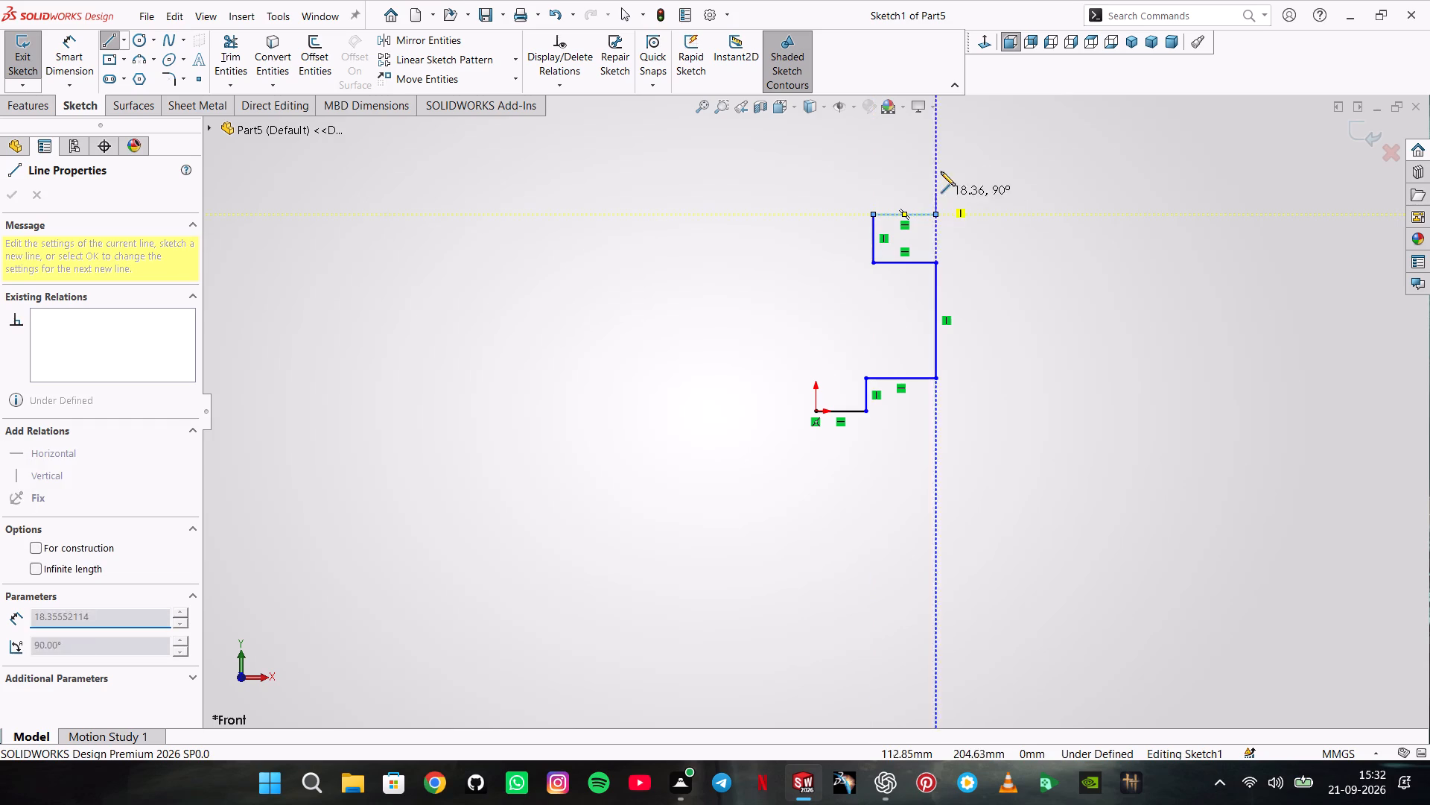
click(938, 130)
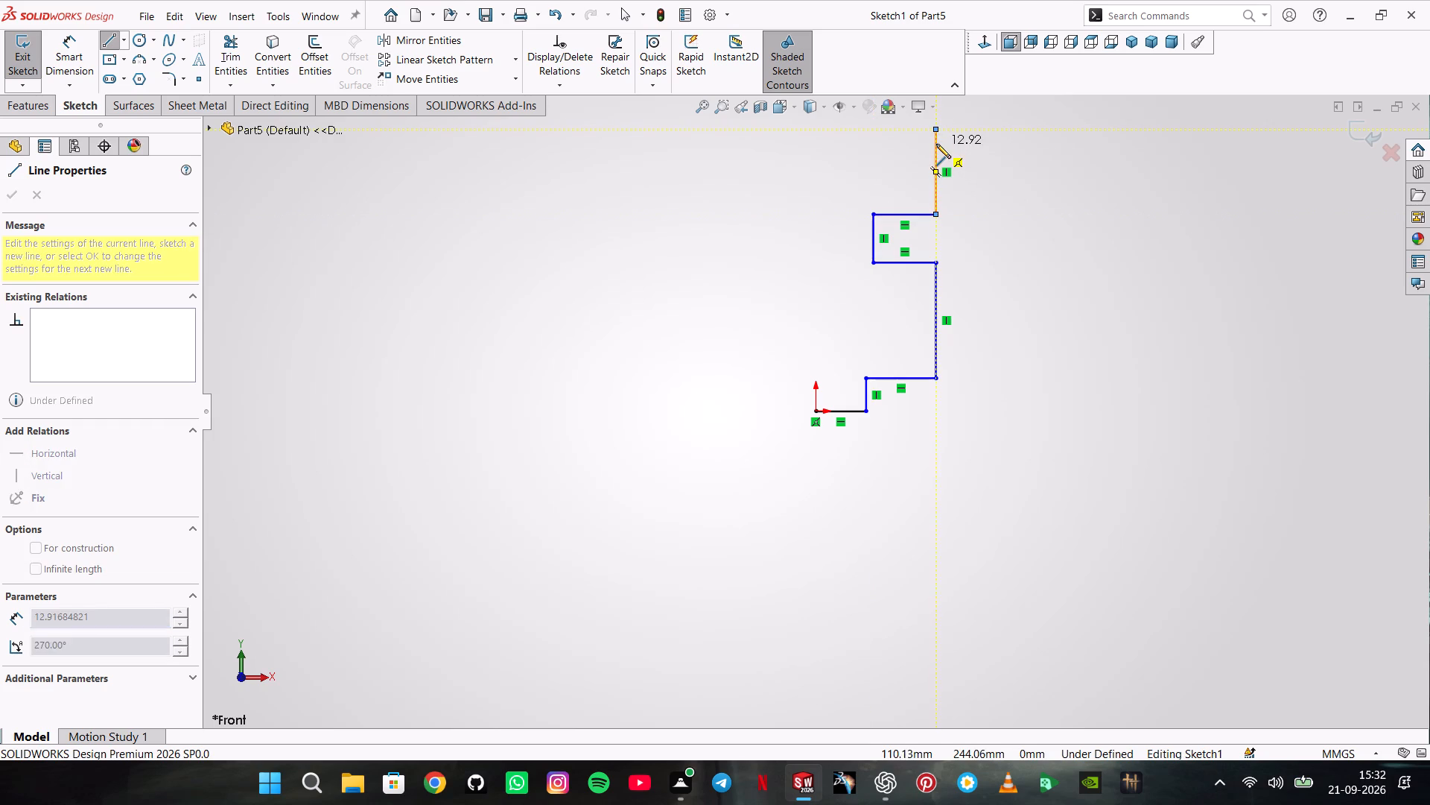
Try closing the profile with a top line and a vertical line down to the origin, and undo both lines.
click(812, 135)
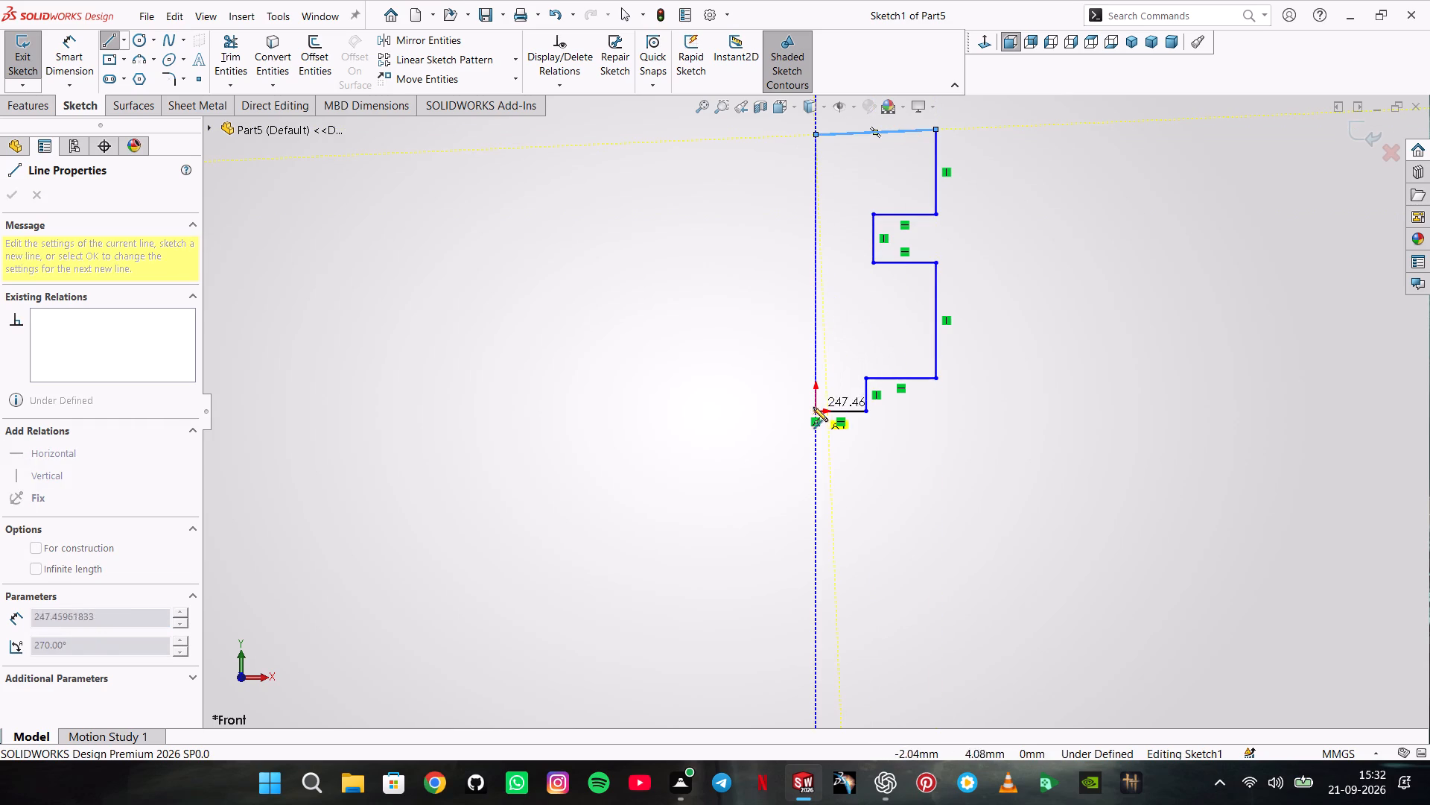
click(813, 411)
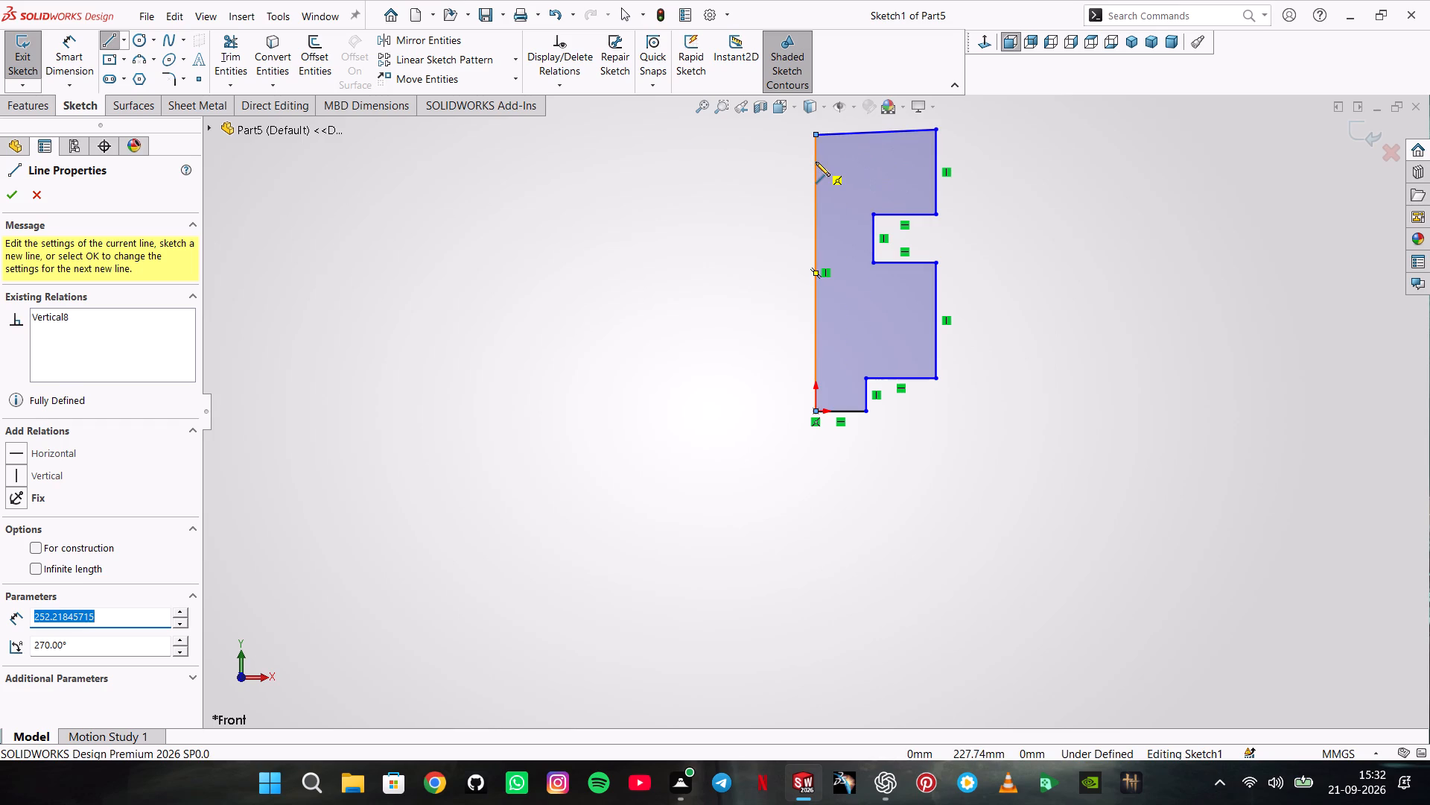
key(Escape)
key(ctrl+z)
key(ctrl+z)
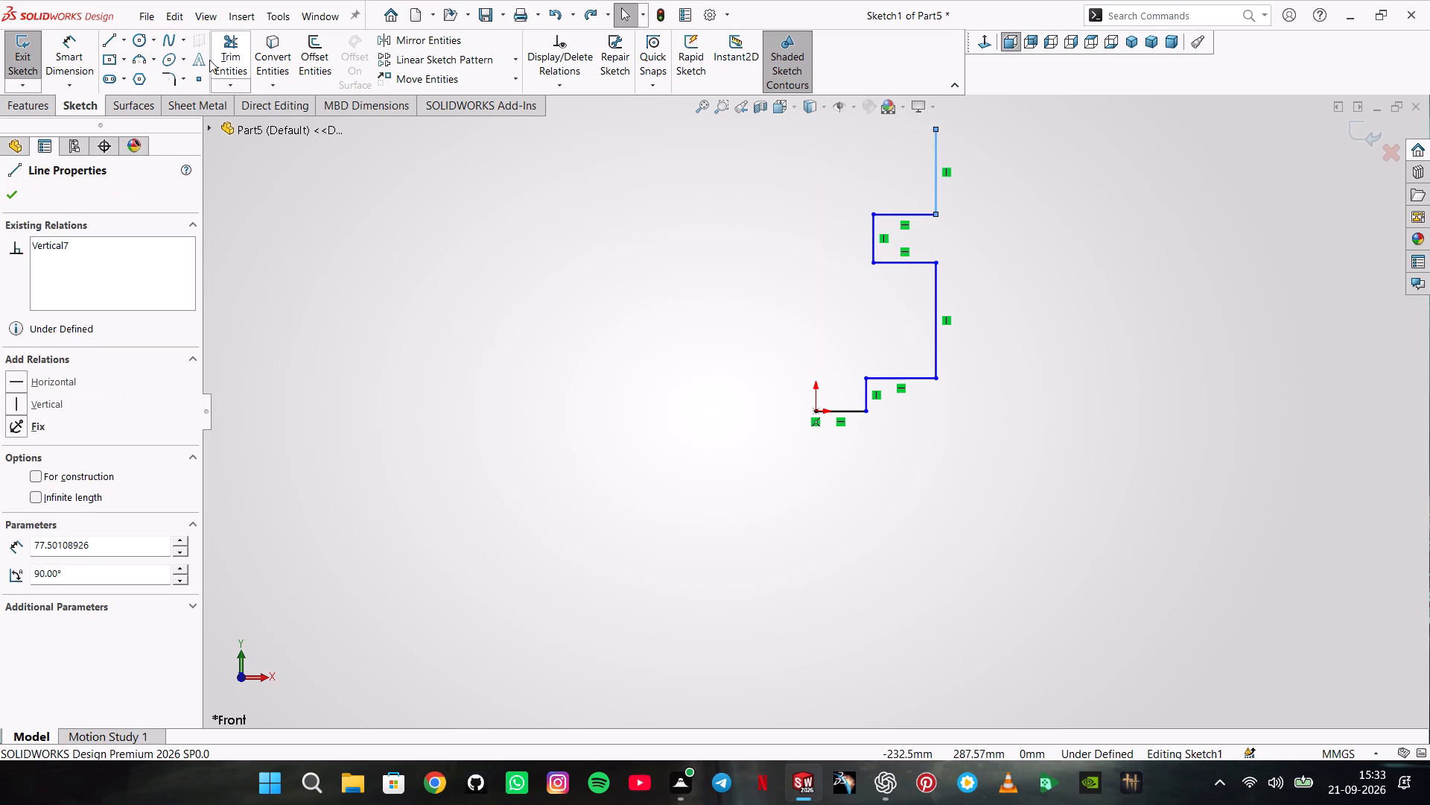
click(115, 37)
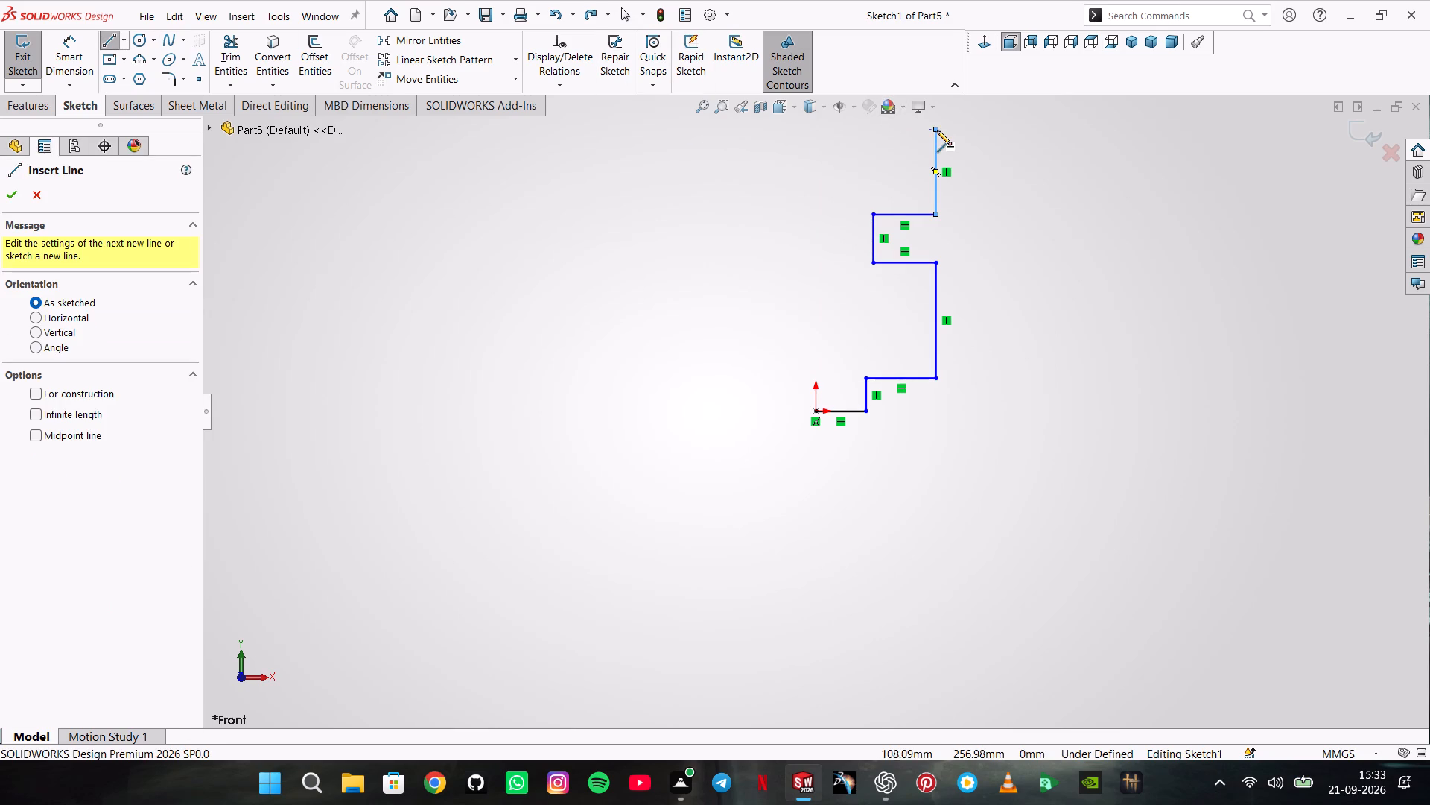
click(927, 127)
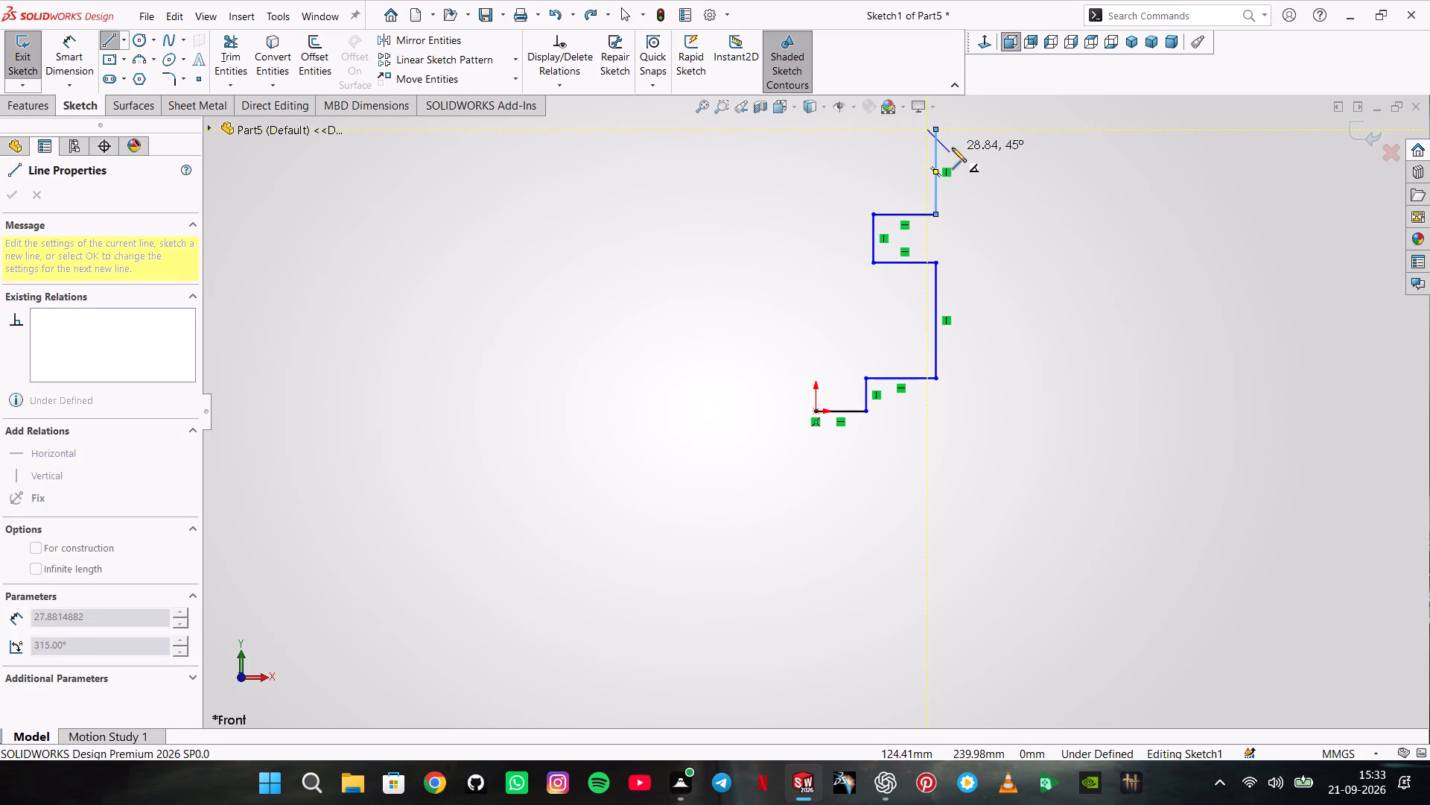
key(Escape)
Close the profile with a horizontal top edge and a vertical edge about 257 mm long down to the origin.
click(113, 41)
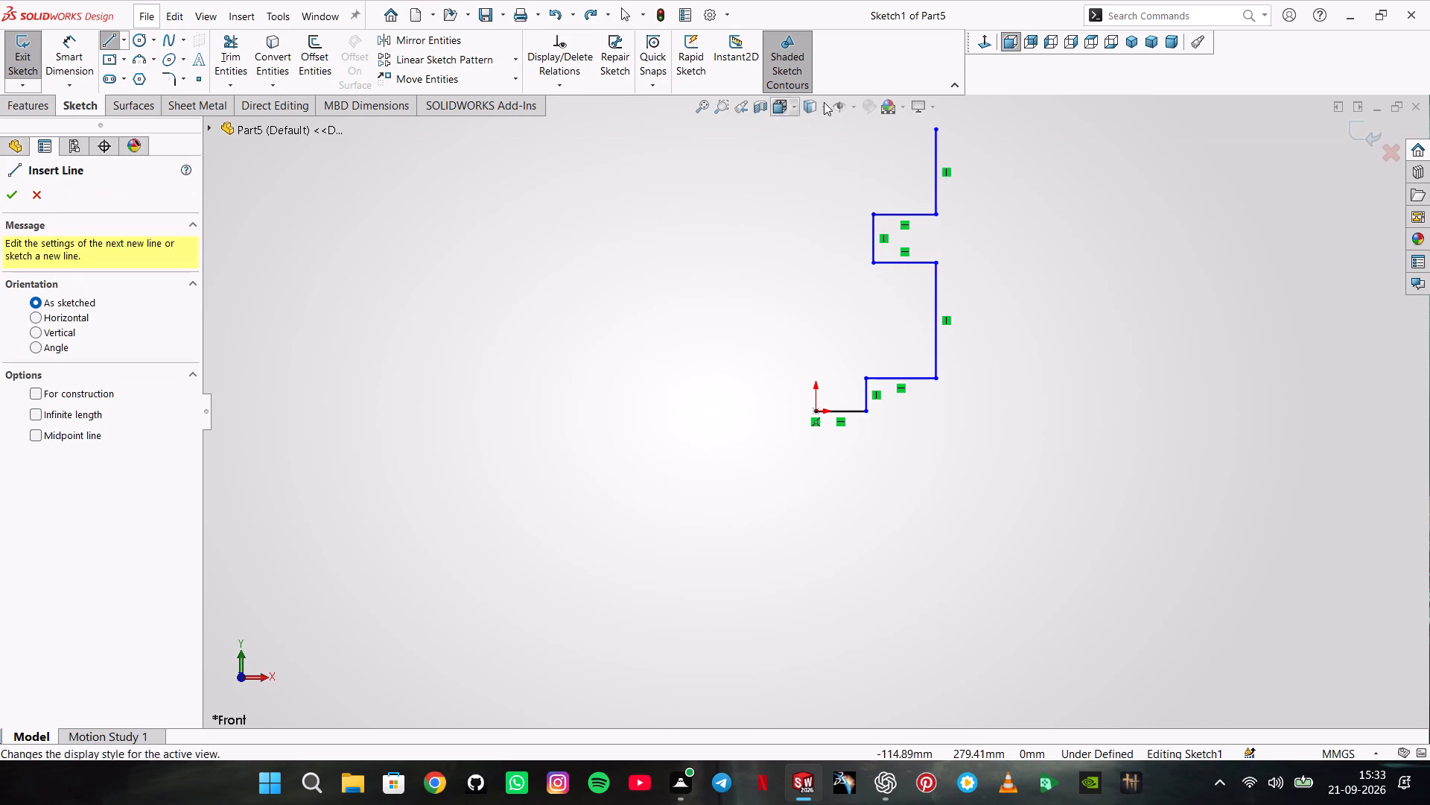
click(935, 126)
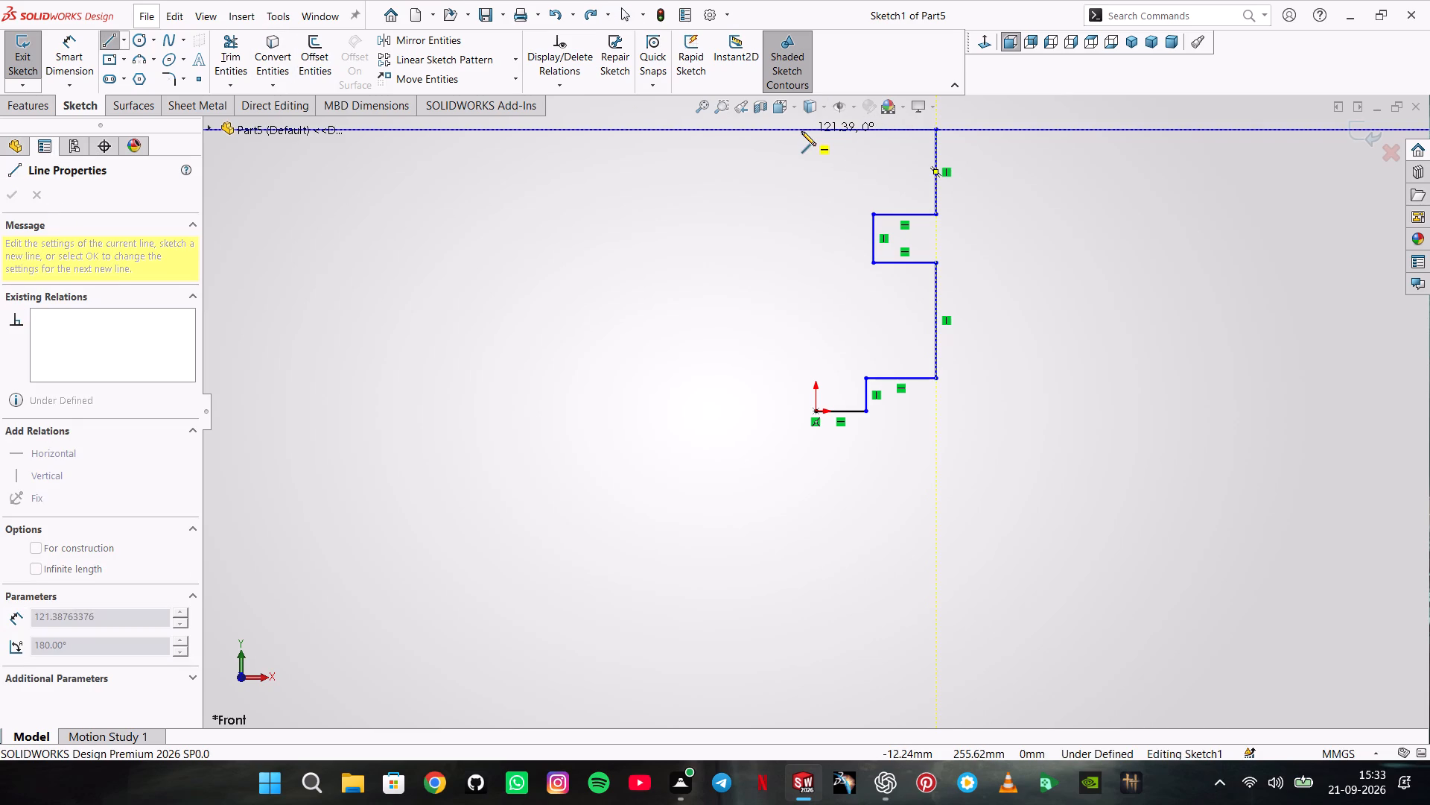
click(816, 133)
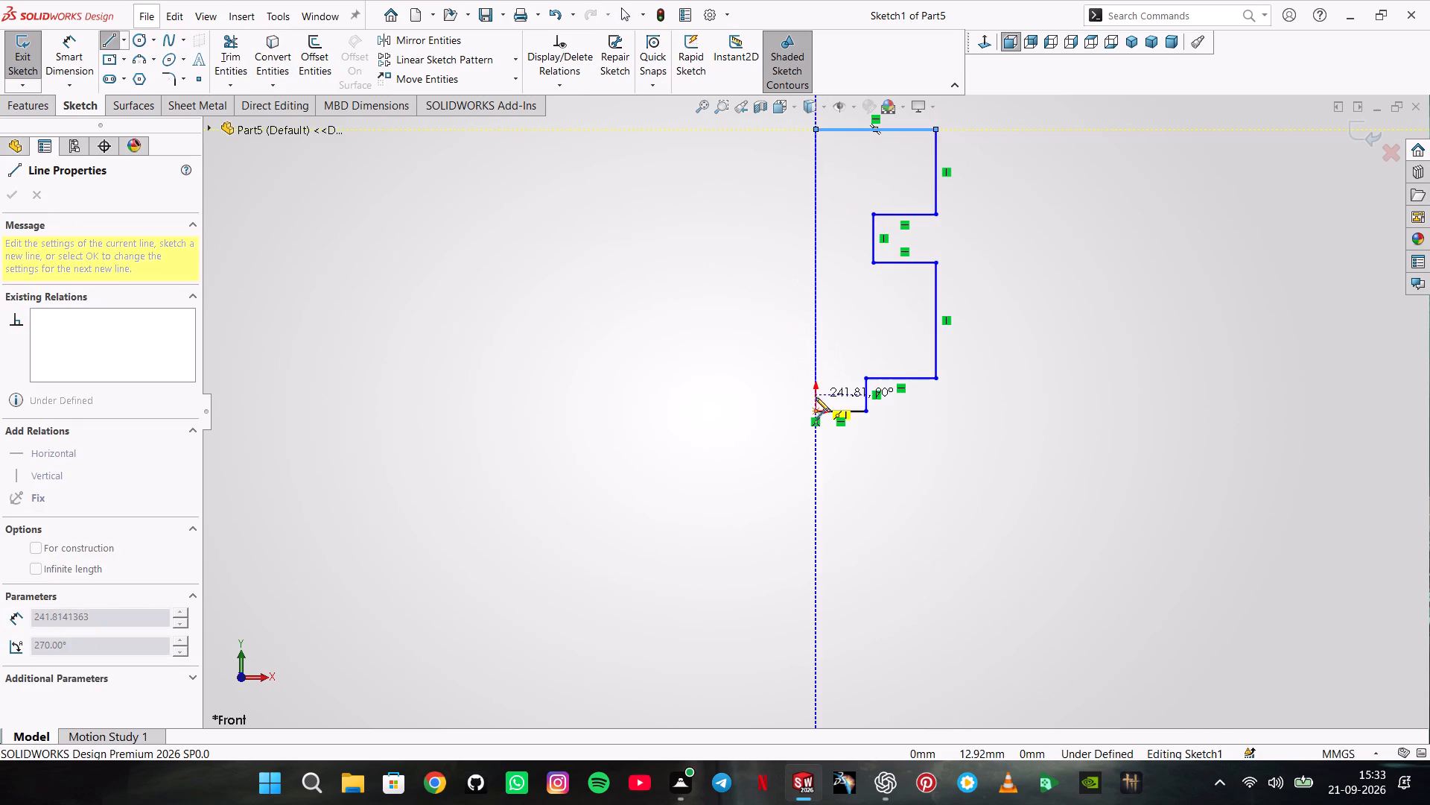
click(815, 409)
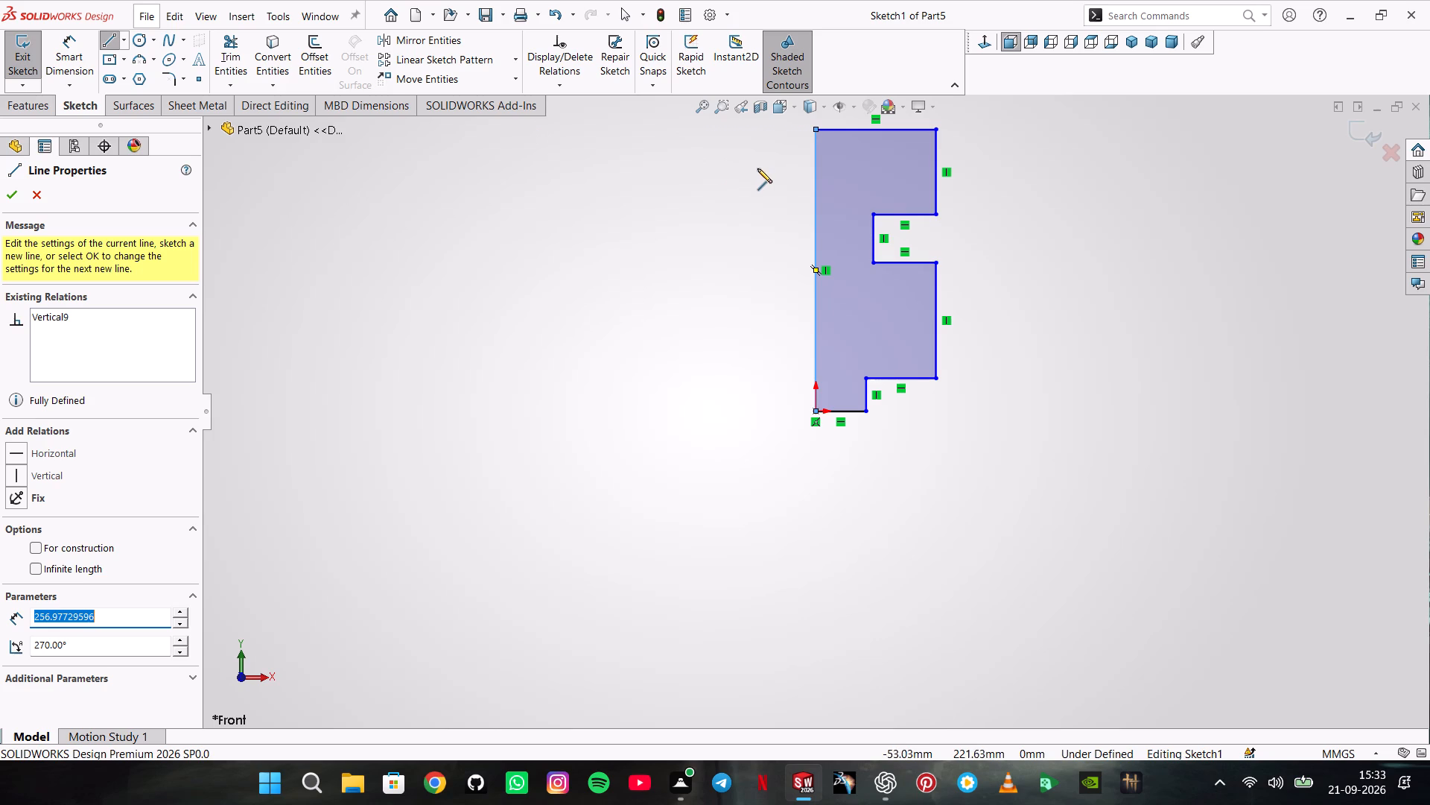
Draw three separate, roughly horizontal short lines stacked across the profile's long vertical edge, just below the top edge.
scroll(808, 142, down, 6)
click(782, 288)
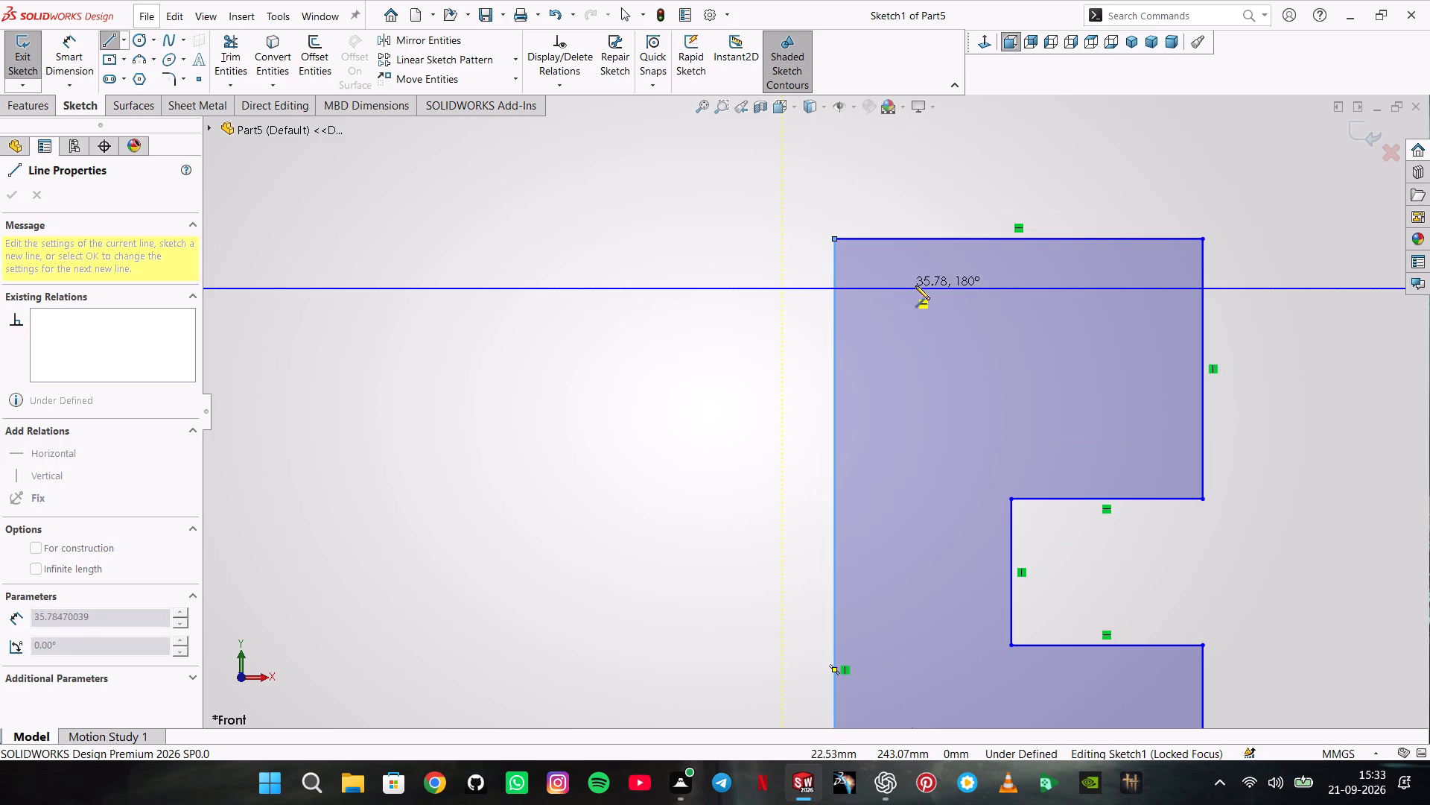
click(964, 284)
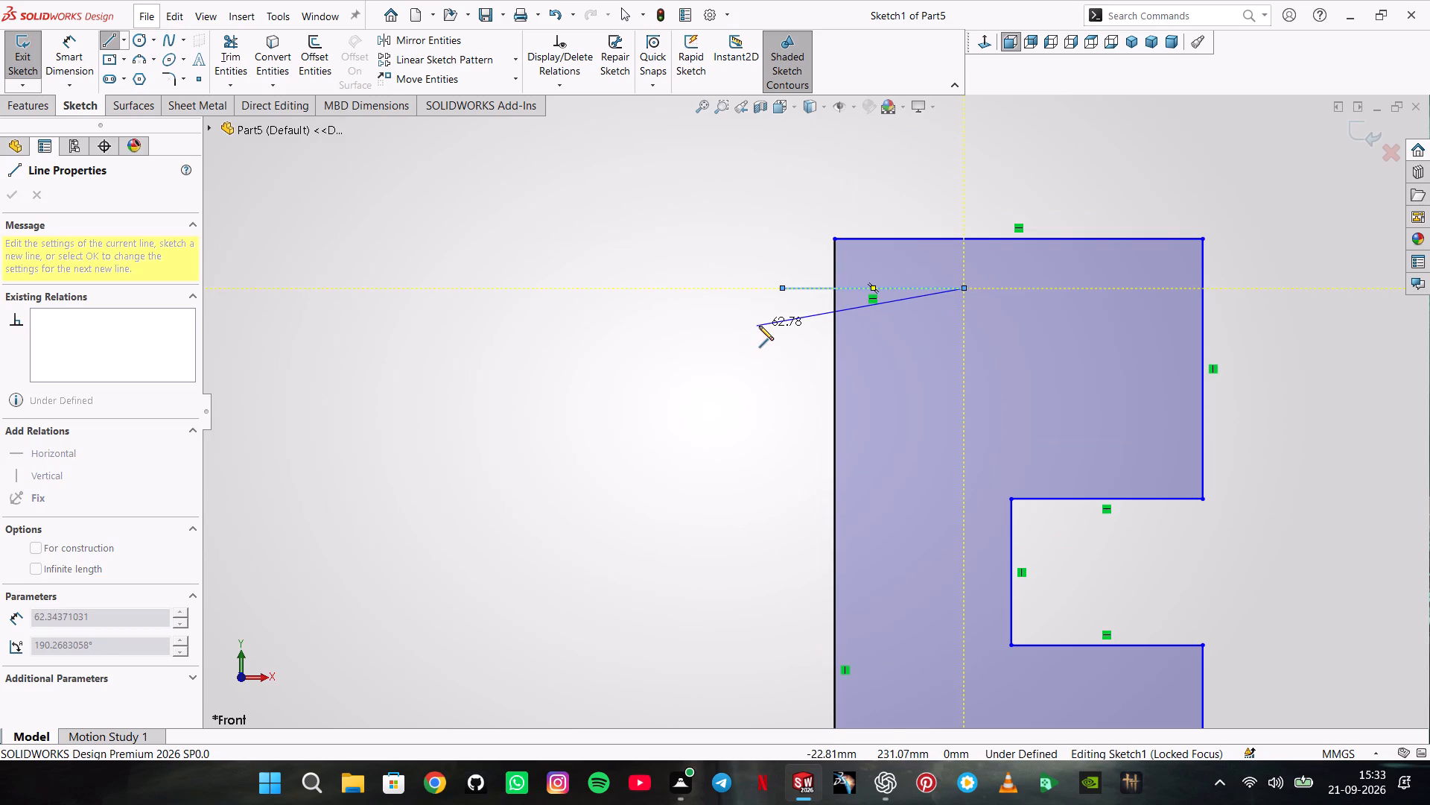
double_click(771, 326)
click(775, 318)
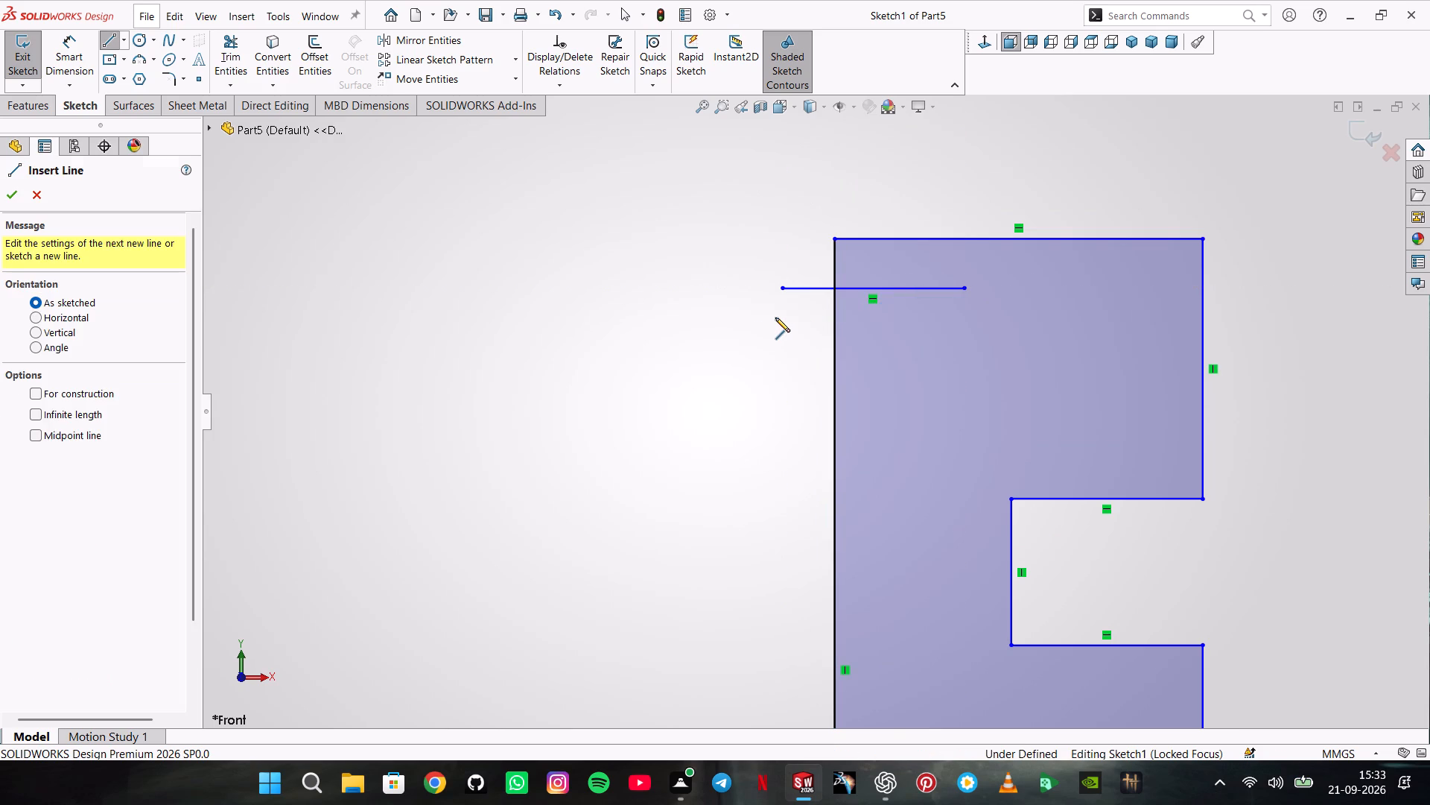
click(964, 314)
double_click(997, 330)
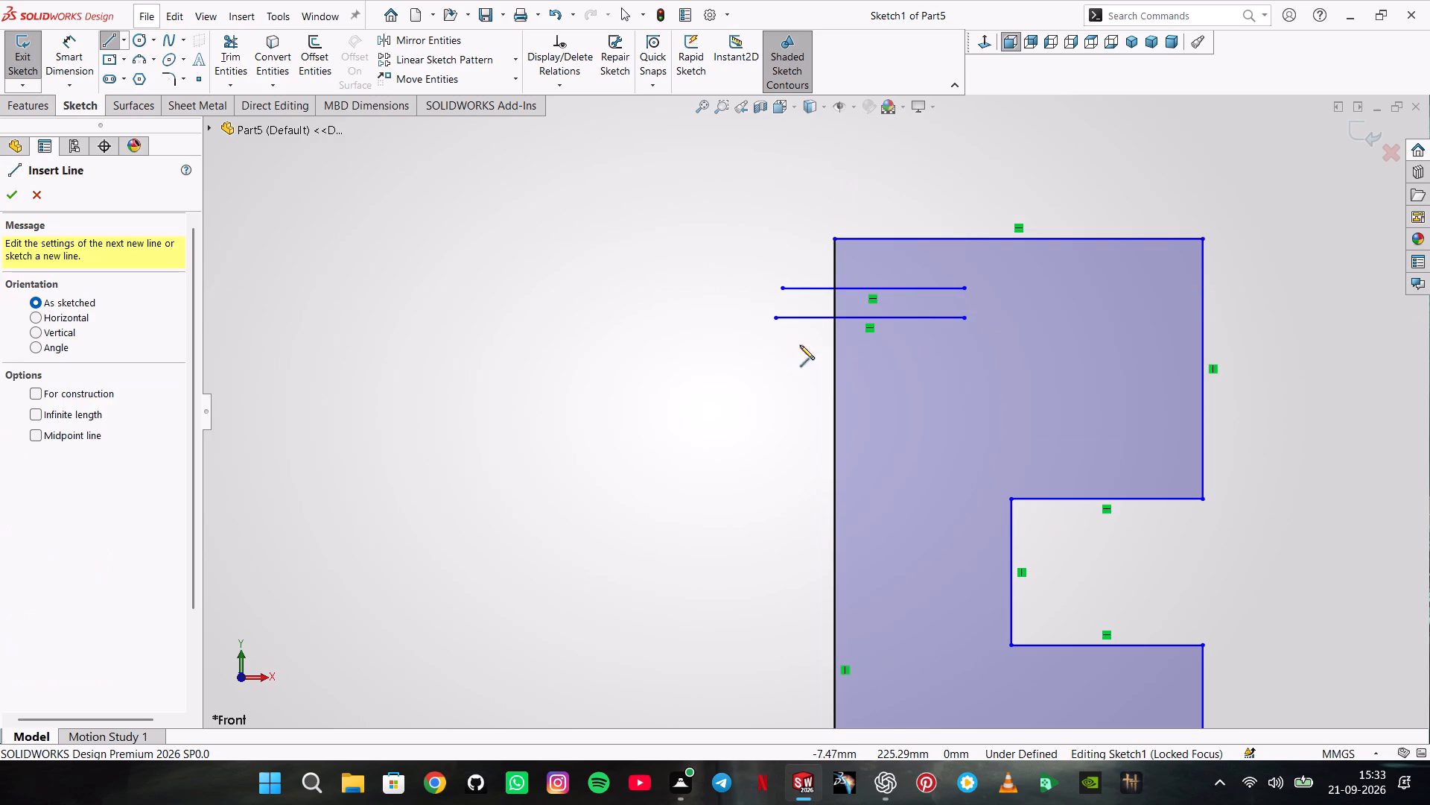
click(778, 350)
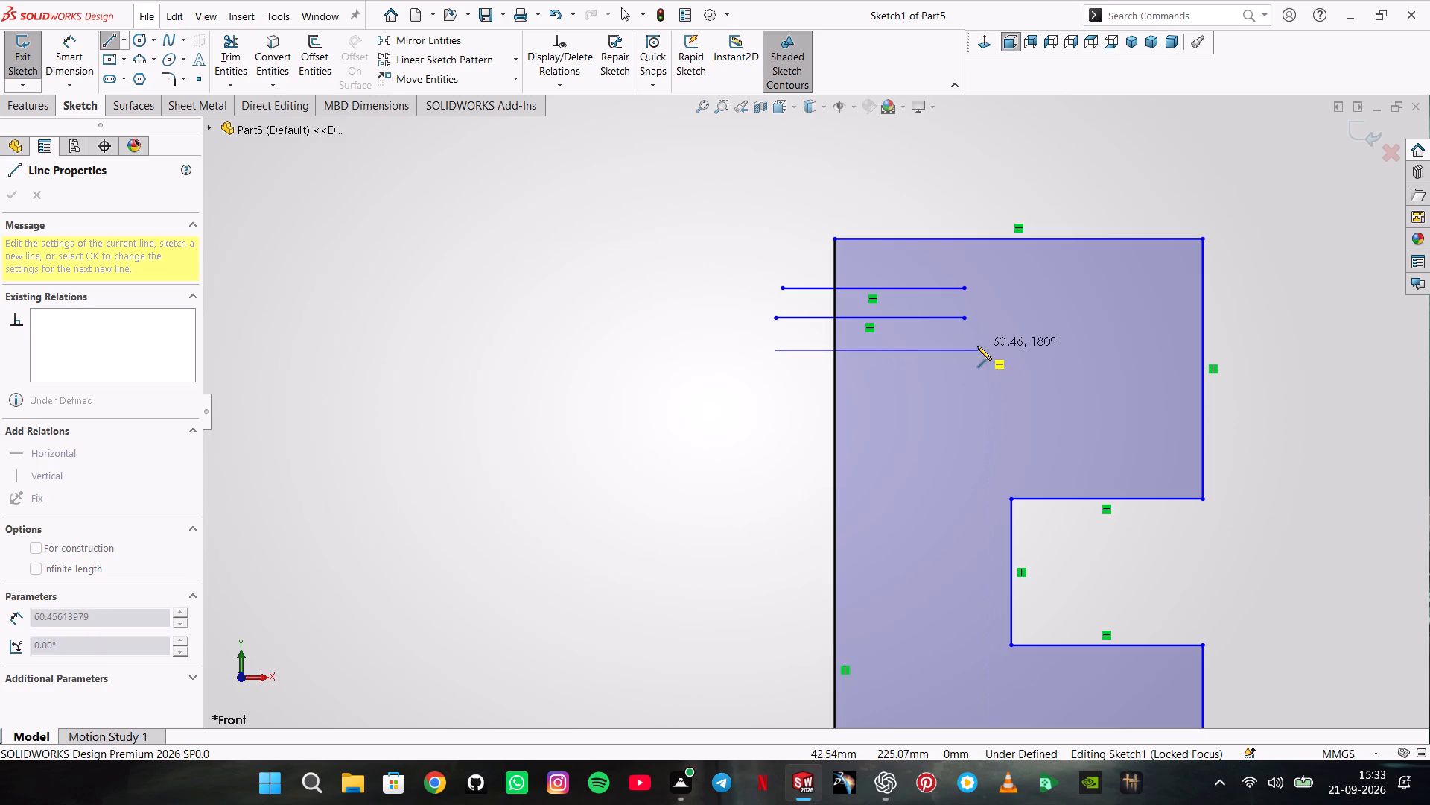
click(967, 344)
double_click(986, 367)
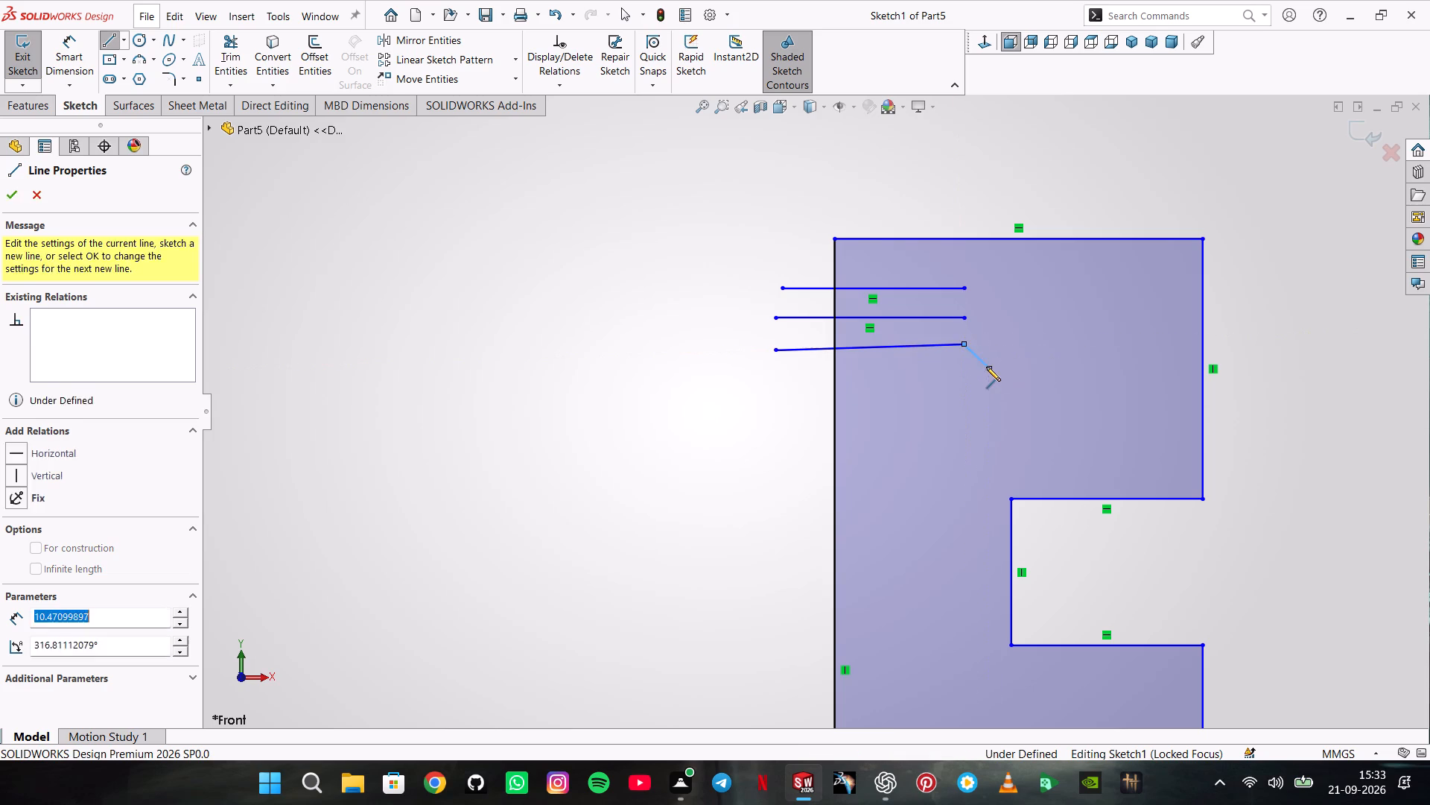
Draw four more separate horizontal lines across the profile's long vertical edge, continuing the upper stack downward to about the notch's top edge.
click(784, 379)
click(952, 382)
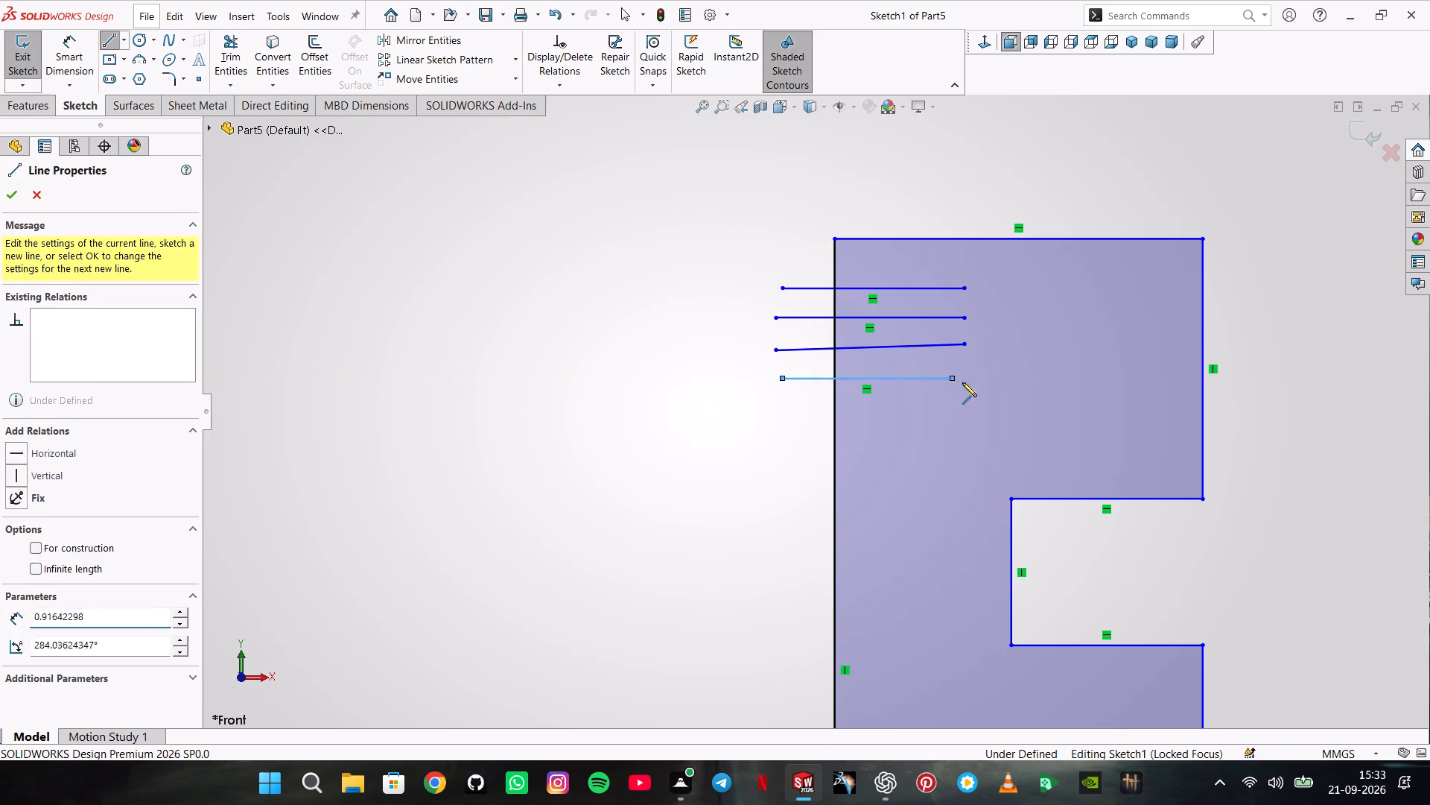
double_click(1001, 382)
click(776, 411)
click(954, 413)
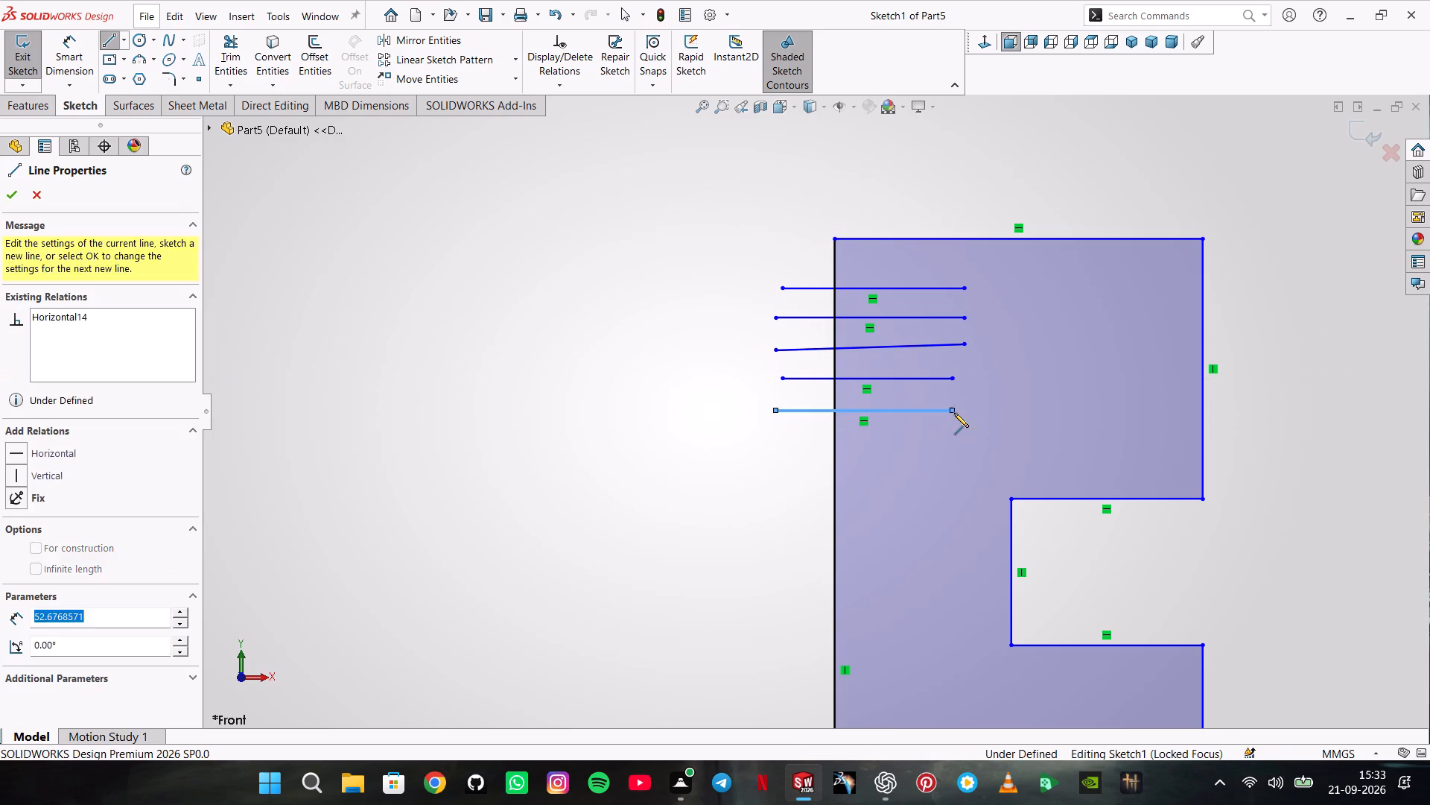
double_click(985, 411)
click(759, 449)
click(924, 448)
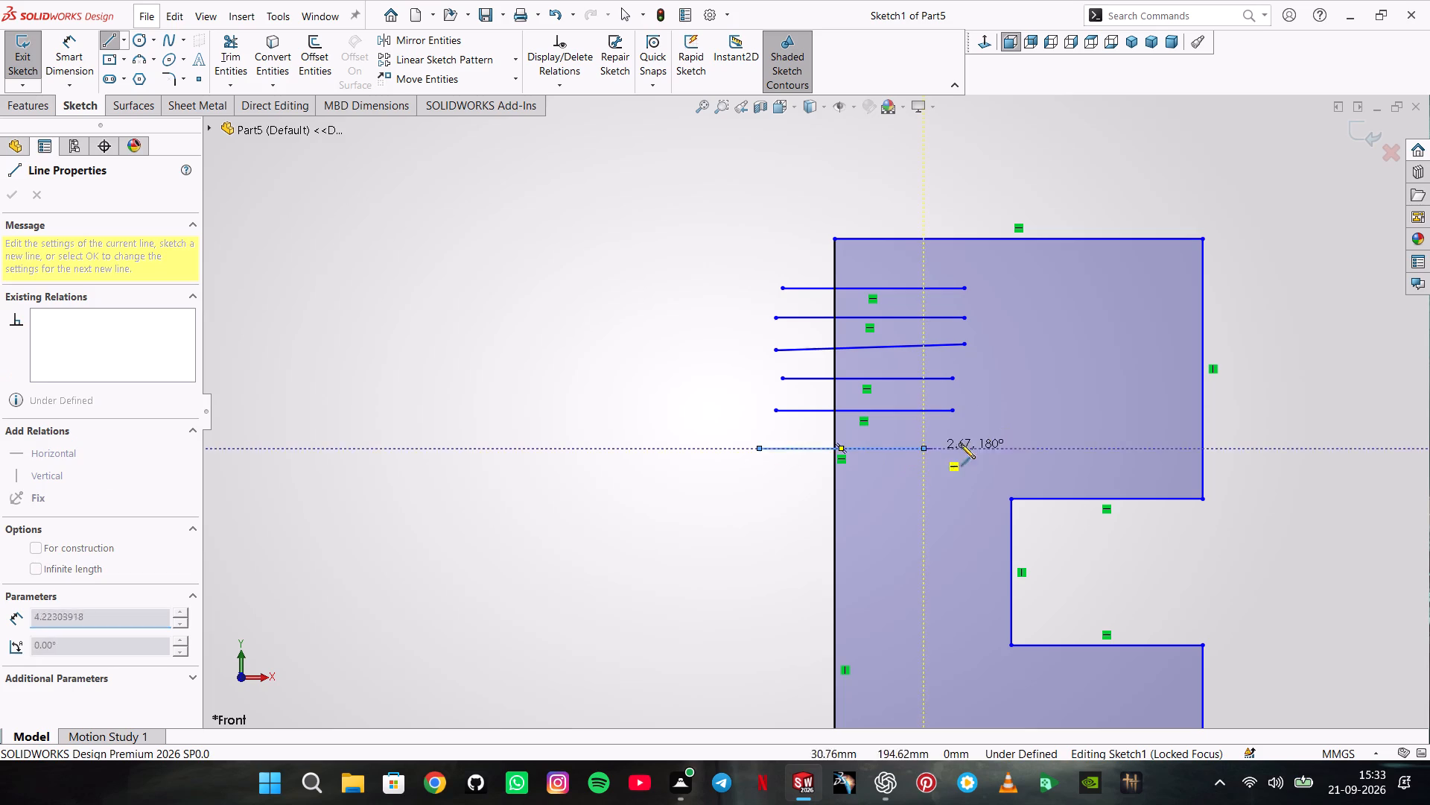
double_click(984, 438)
click(734, 493)
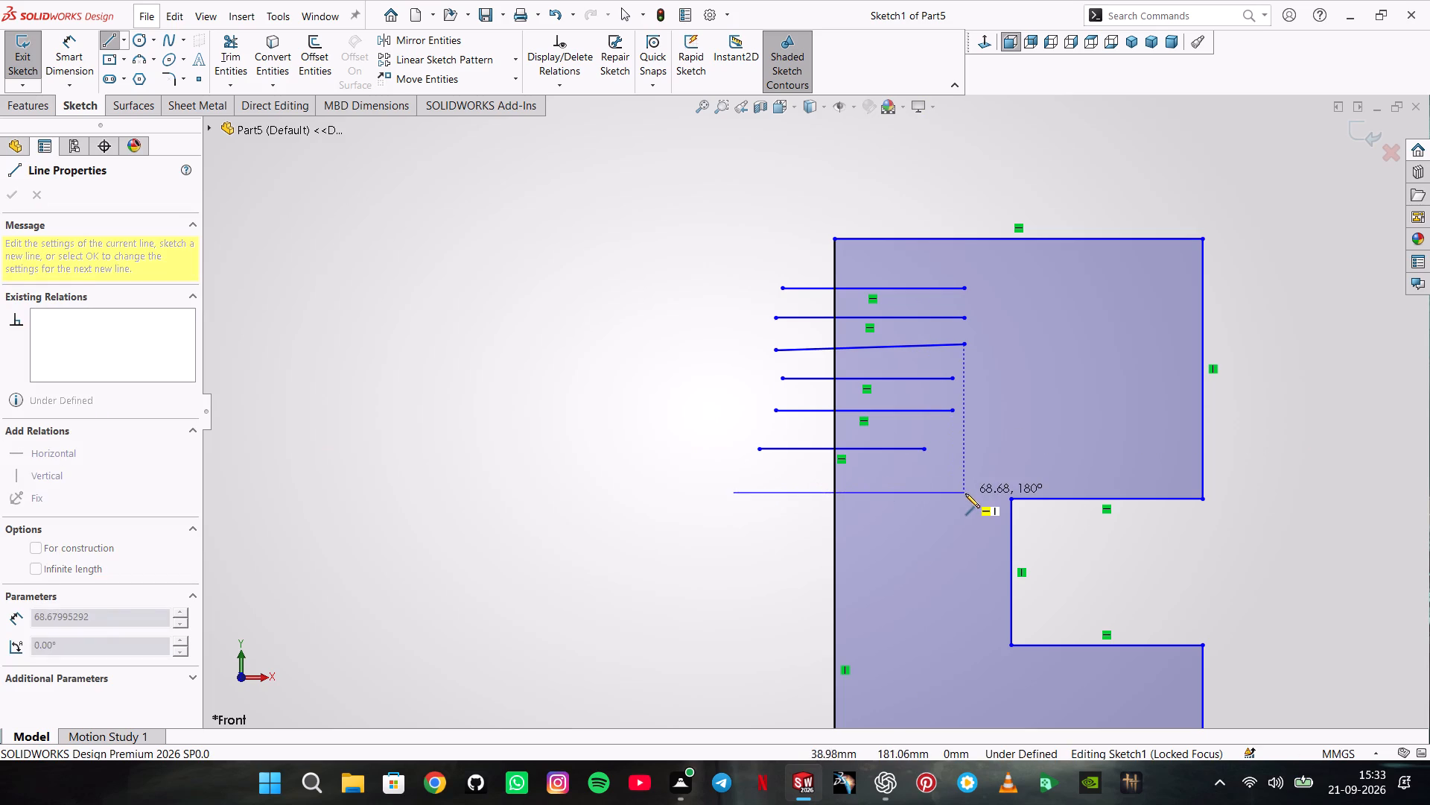
click(967, 495)
double_click(1029, 455)
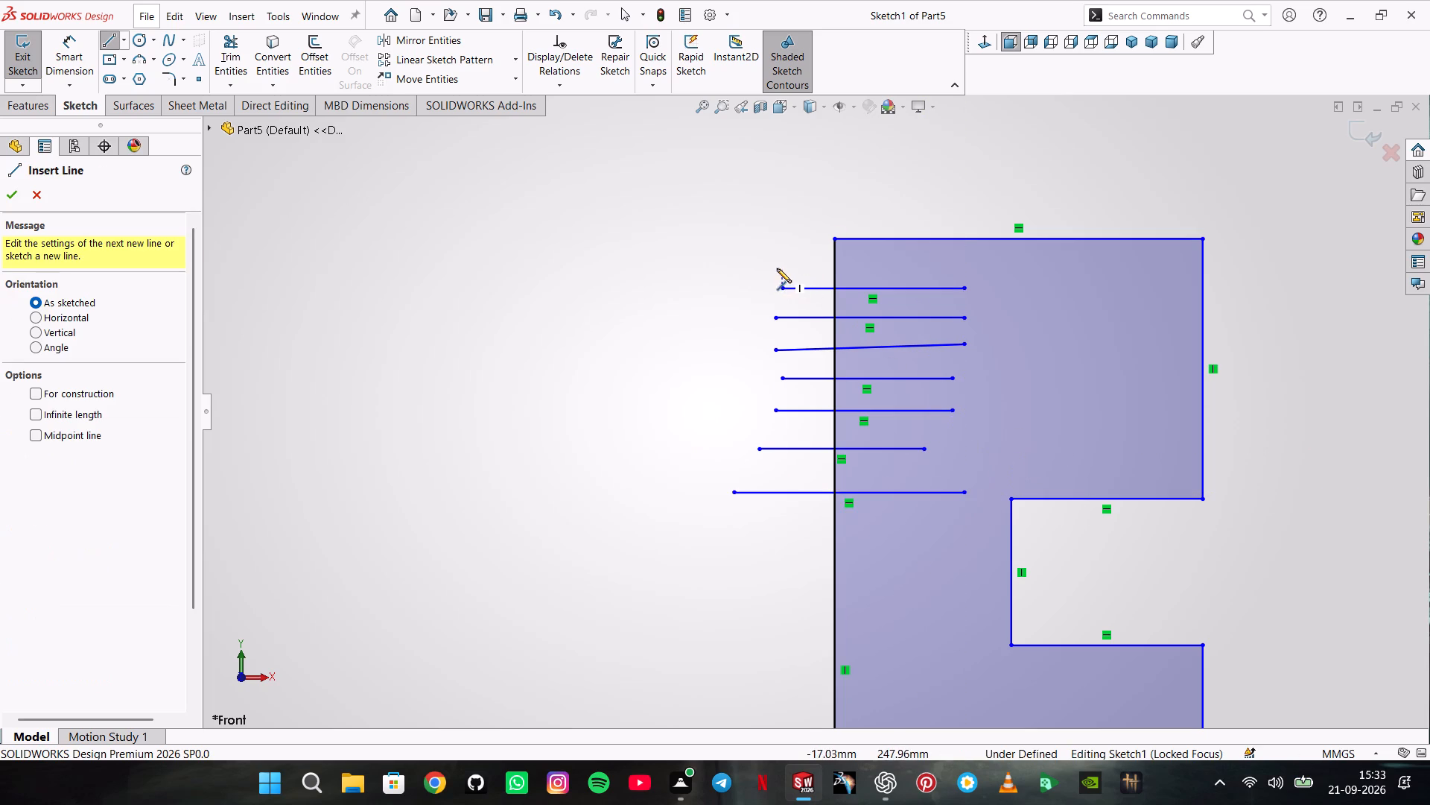
Add two more horizontal lines across the long edge: one above the stack and one between its two lowest lines.
click(778, 268)
click(976, 270)
double_click(1041, 258)
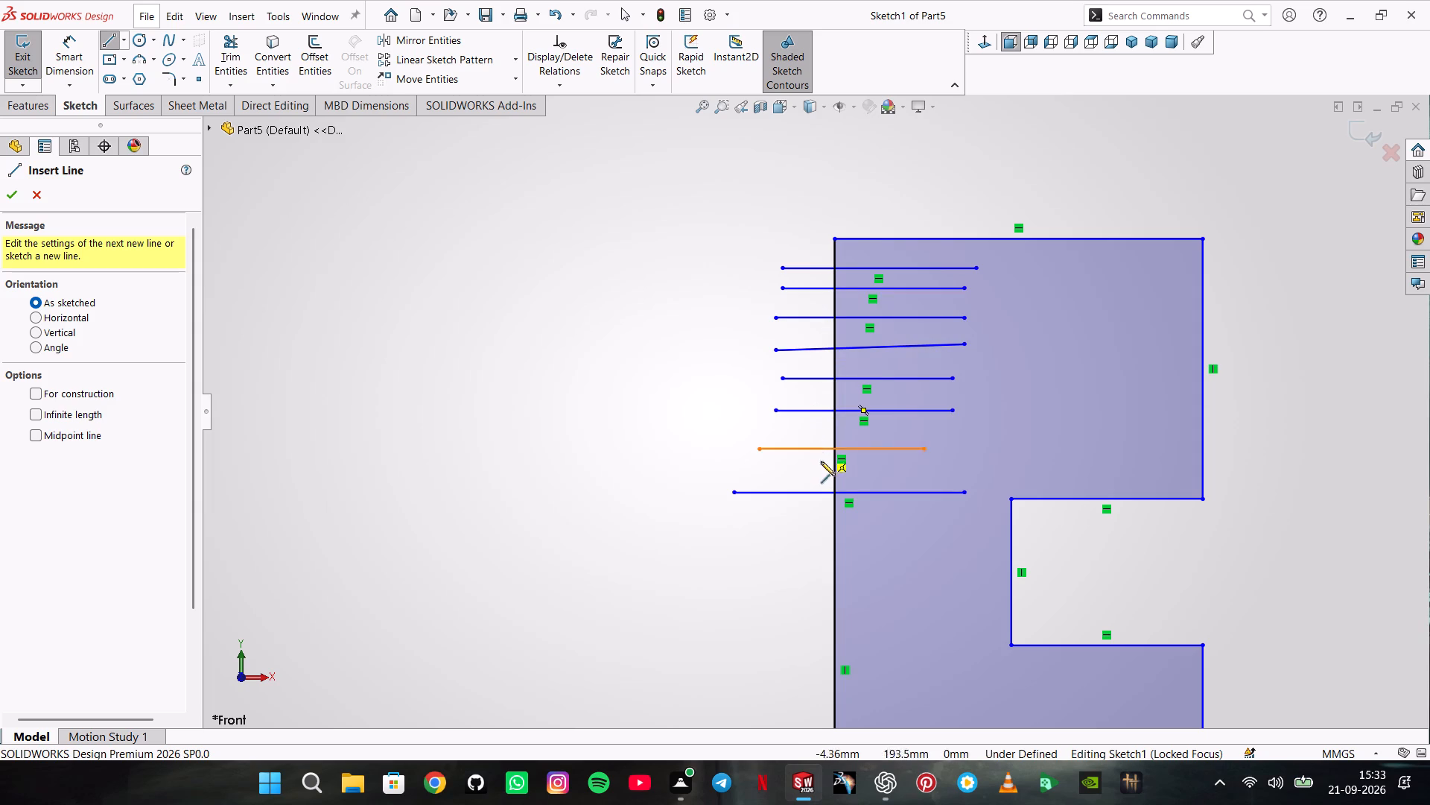
click(763, 466)
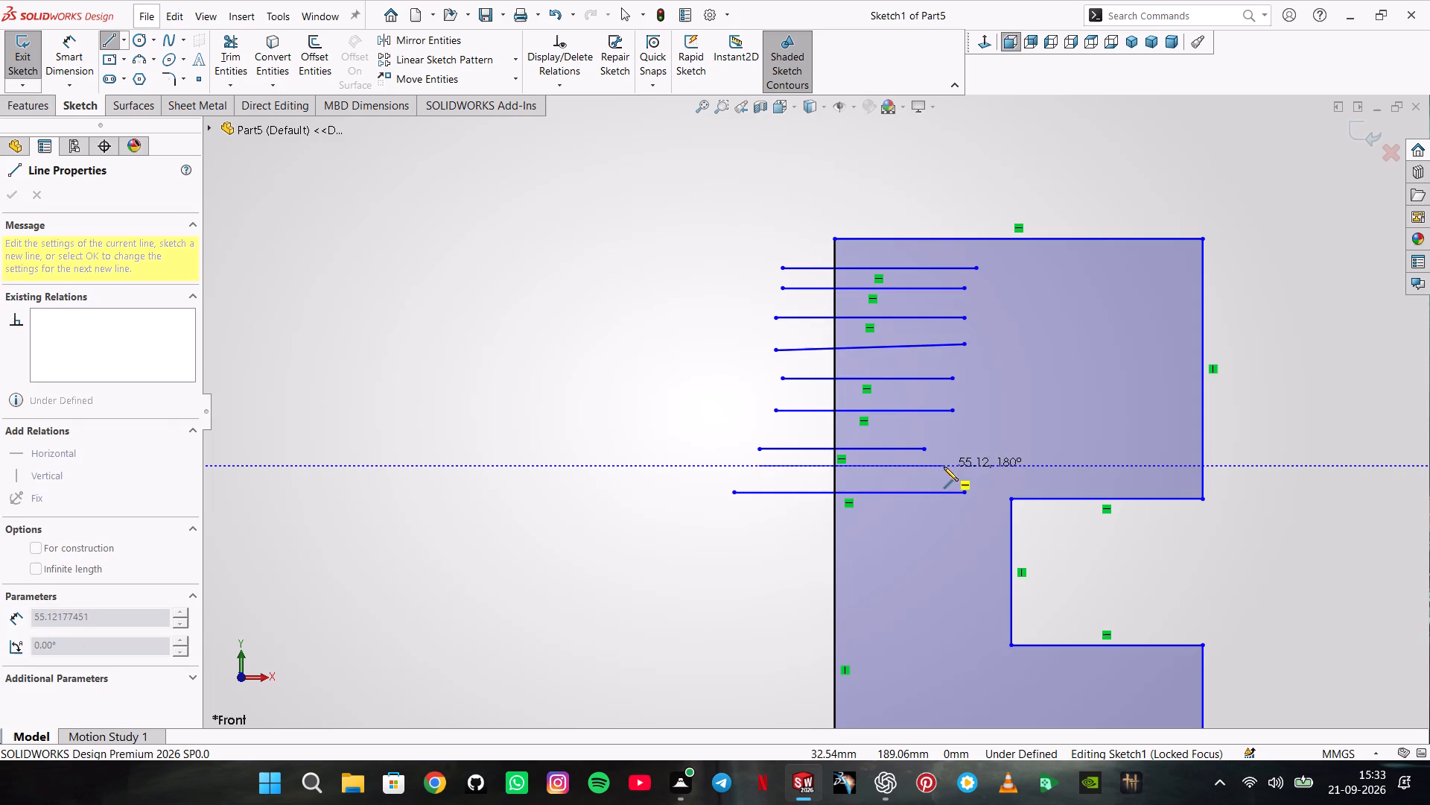
click(955, 466)
double_click(1055, 426)
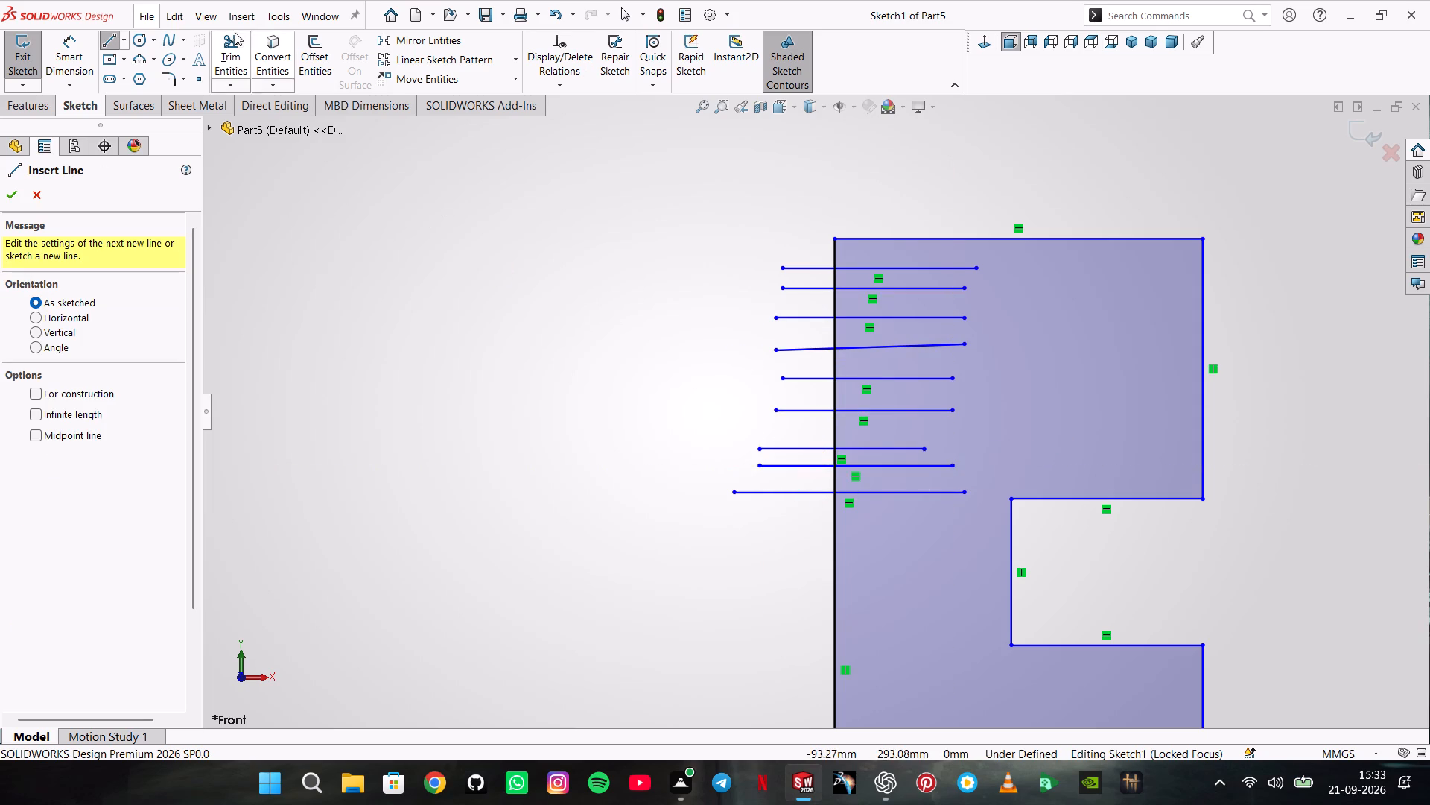
Draw a vertical line about 106 mm long inside the profile, crossing the whole line stack and the top edge.
click(882, 211)
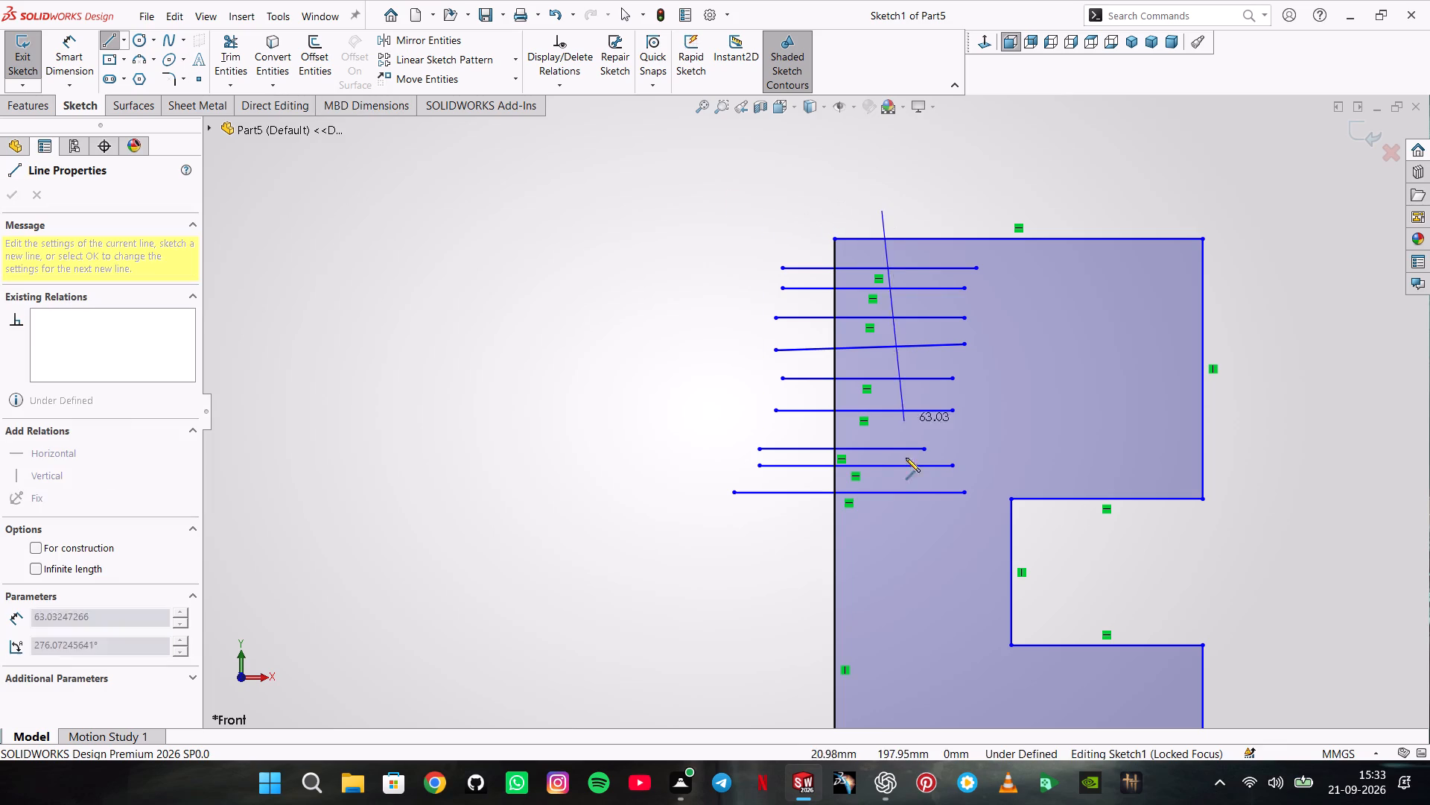
click(880, 565)
double_click(766, 545)
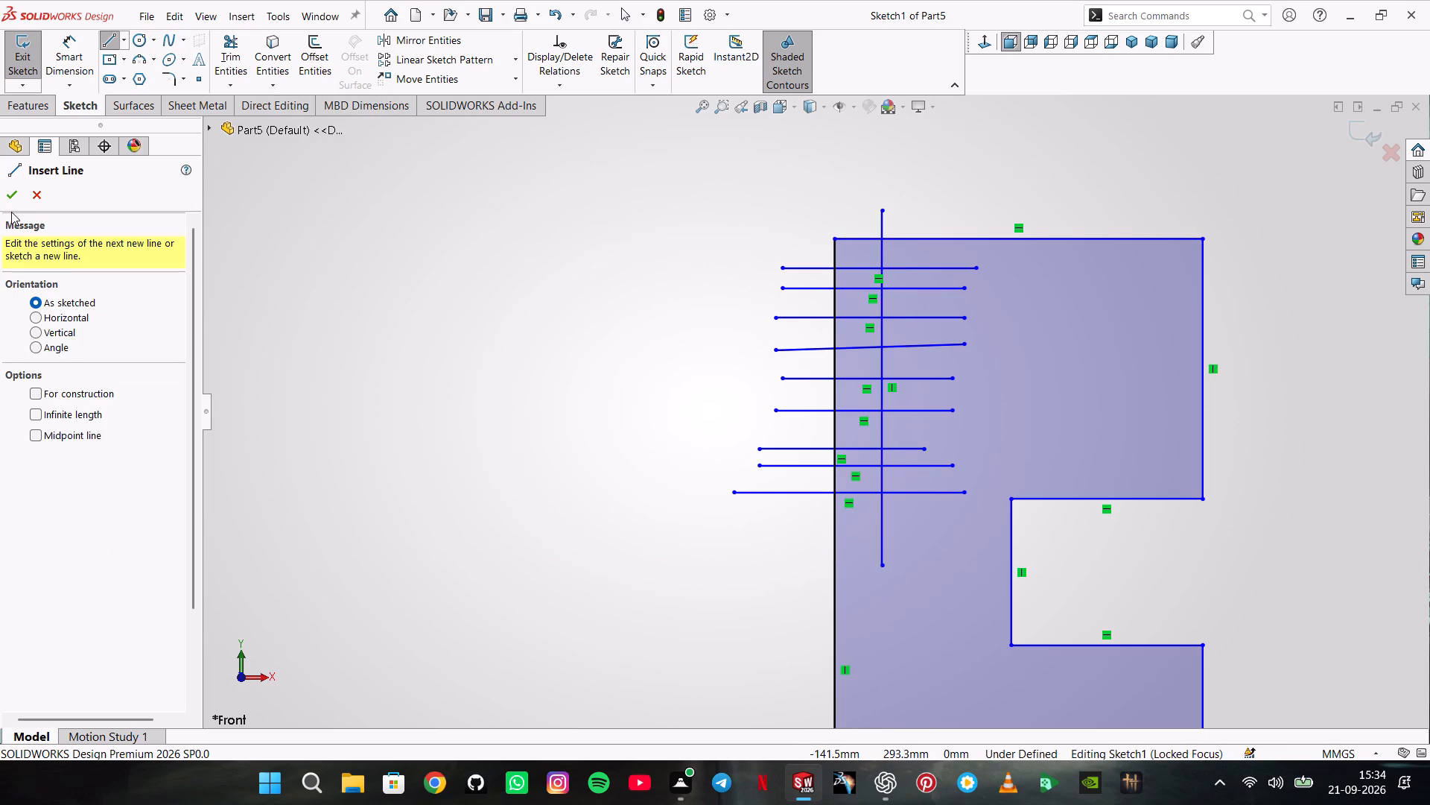
click(9, 203)
Make the slightly slanted line in the upper stack horizontal.
click(882, 346)
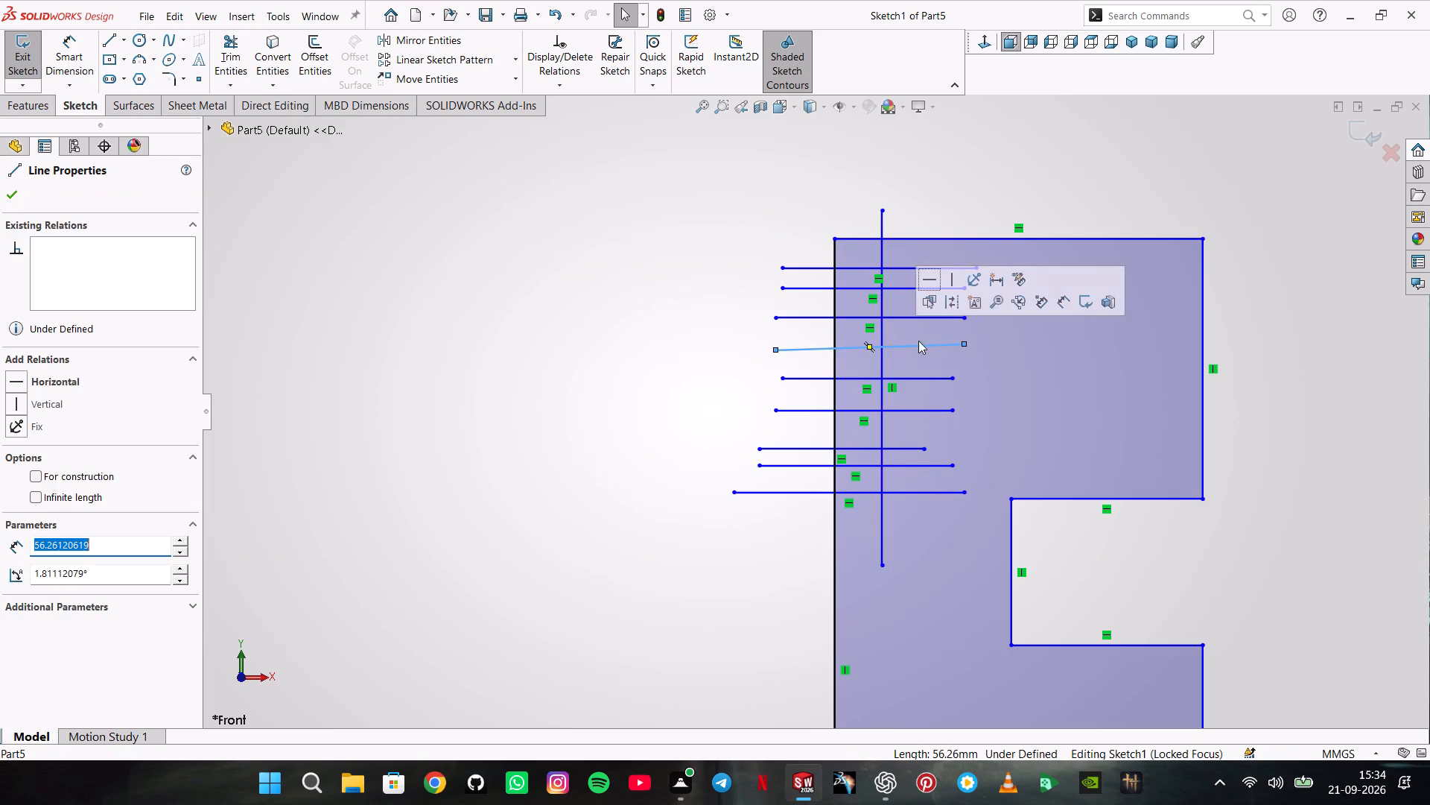
click(931, 271)
Dimension the distance between the profile's long vertical edge and the inner vertical line, placing it above the top edge without changing the value.
click(260, 115)
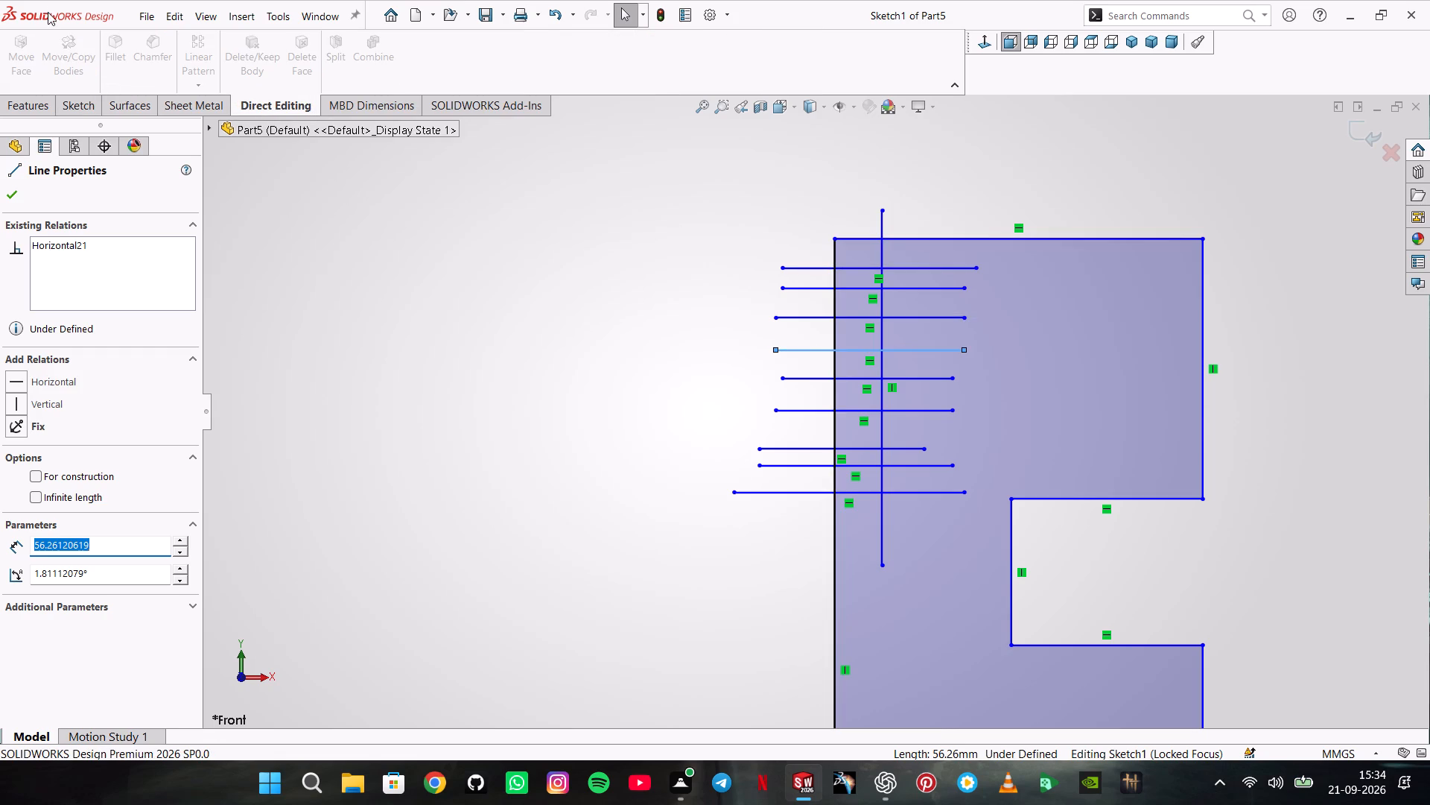
click(16, 111)
click(81, 113)
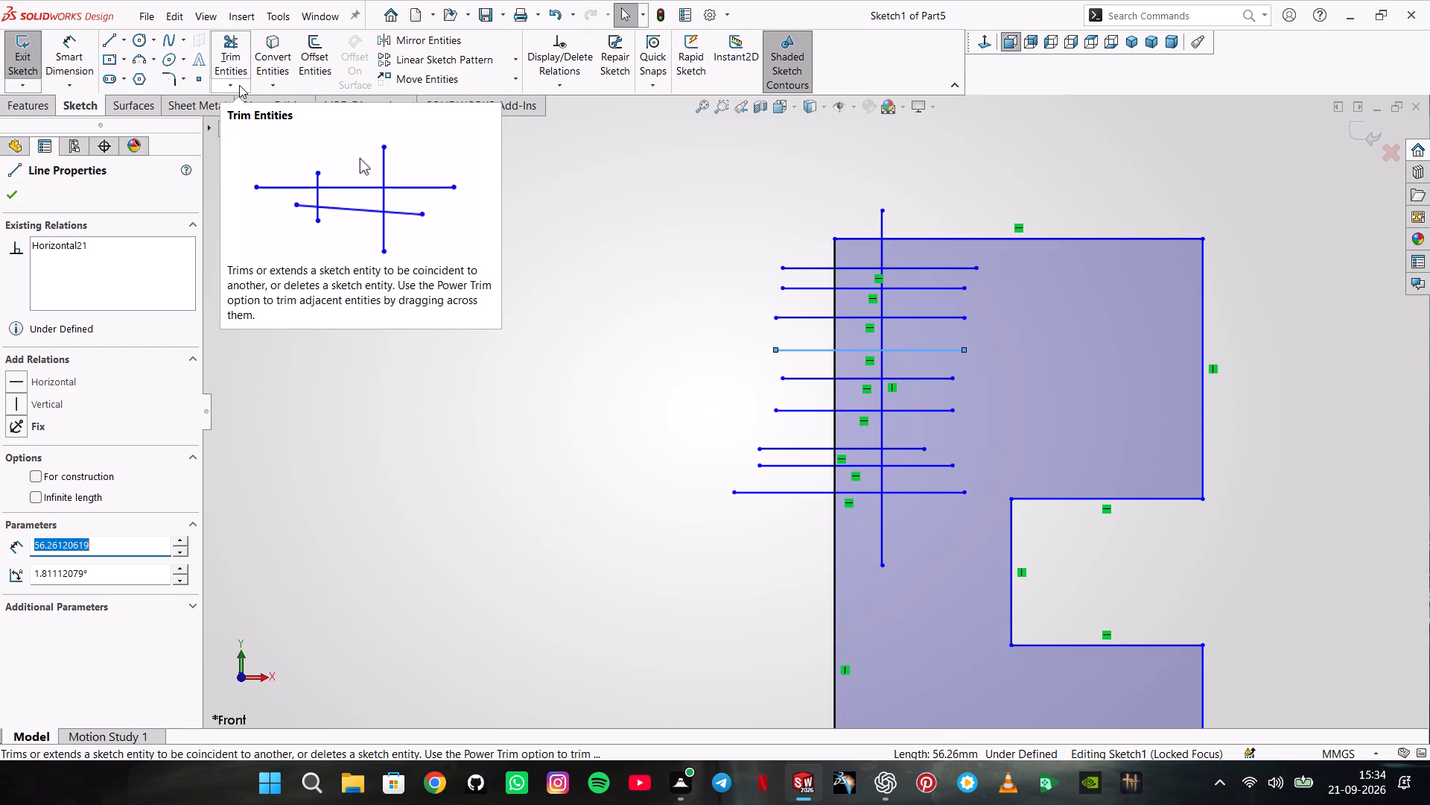
click(80, 50)
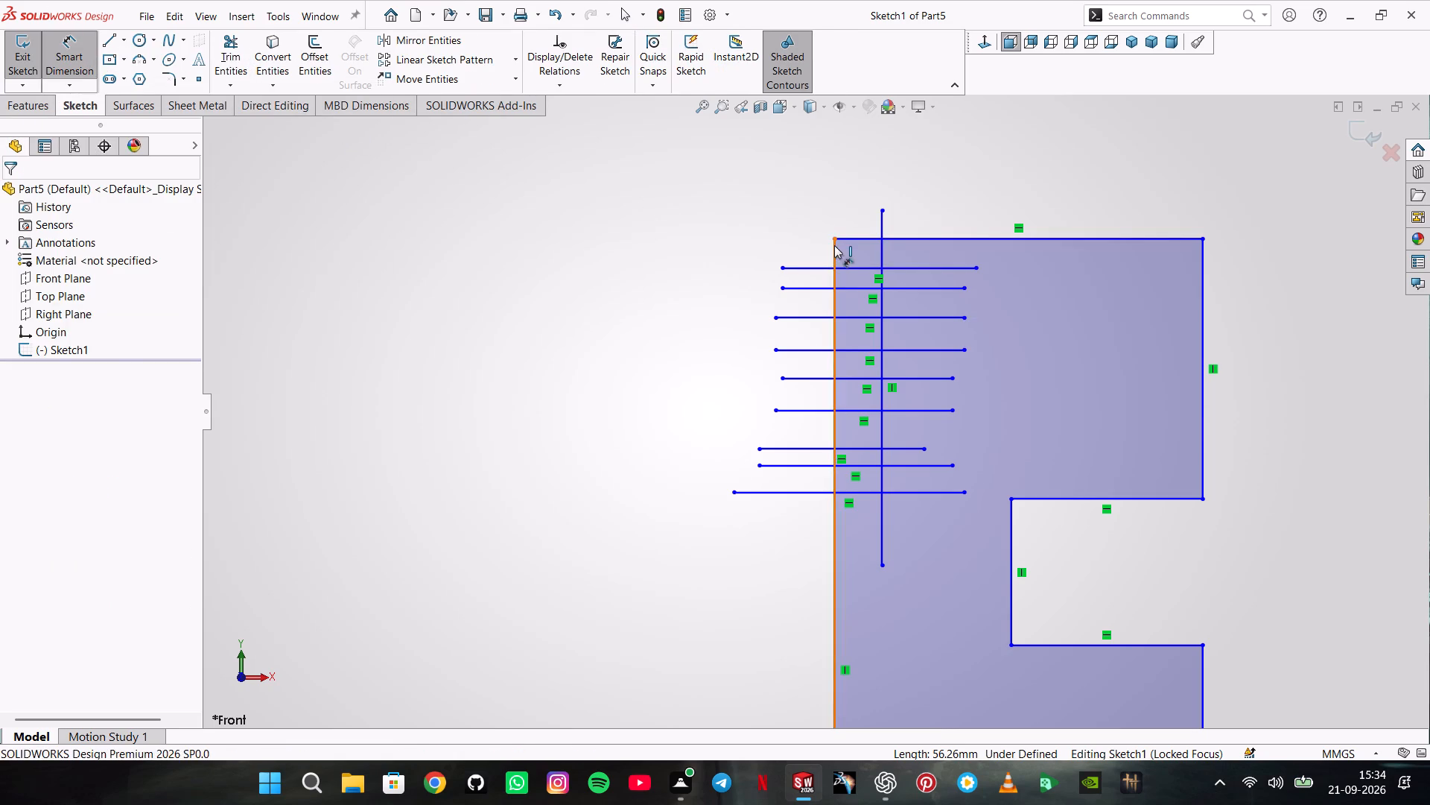
click(836, 247)
click(883, 256)
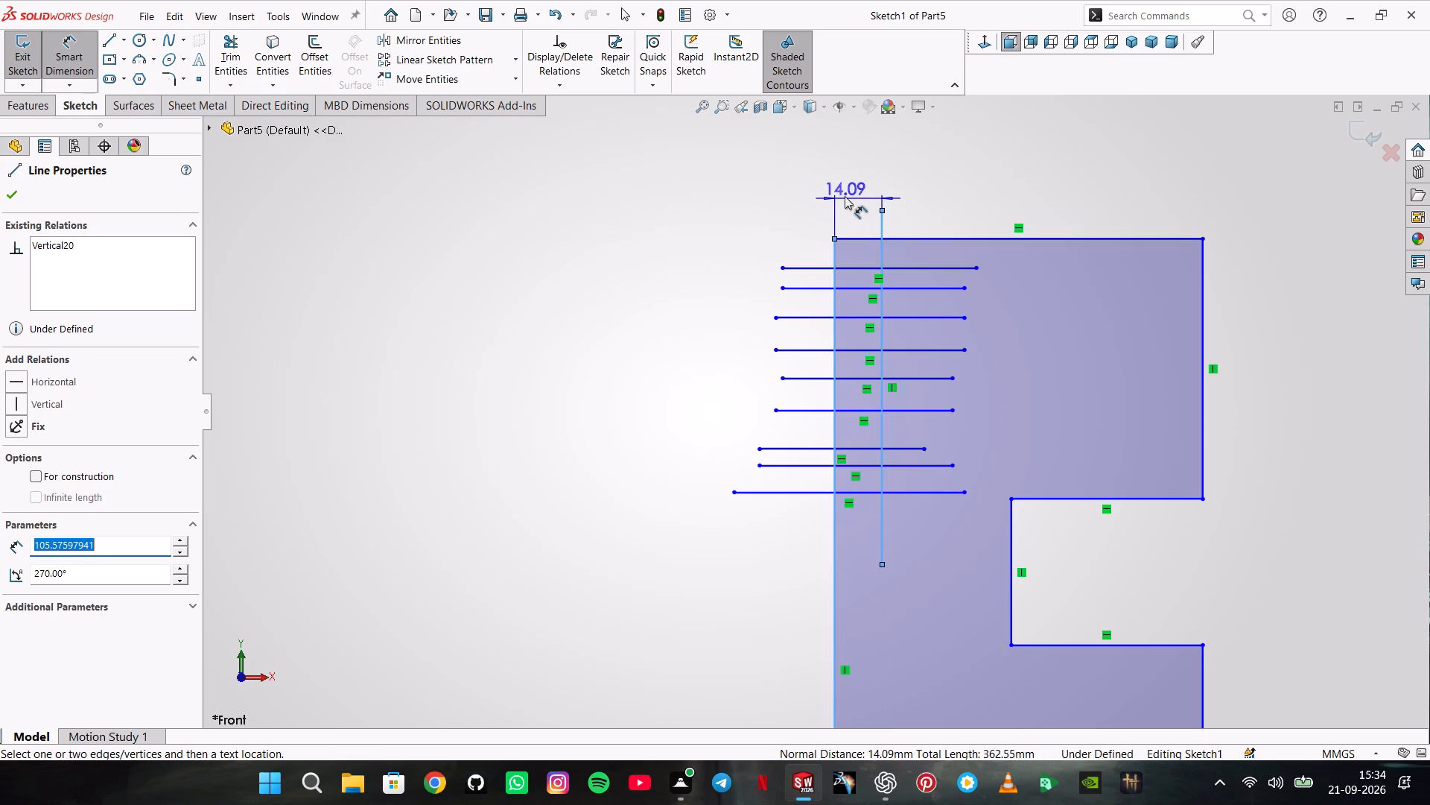
click(851, 177)
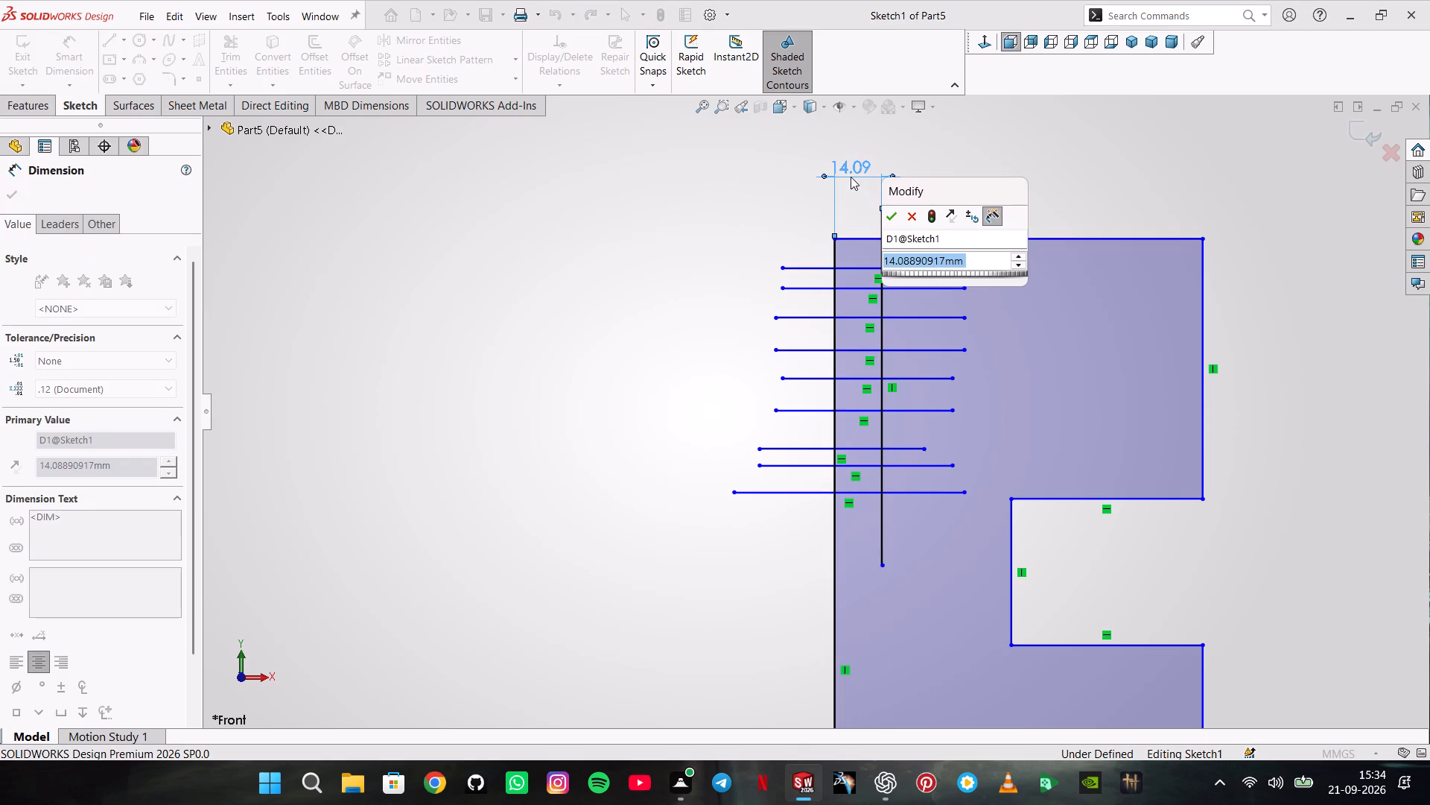
click(909, 221)
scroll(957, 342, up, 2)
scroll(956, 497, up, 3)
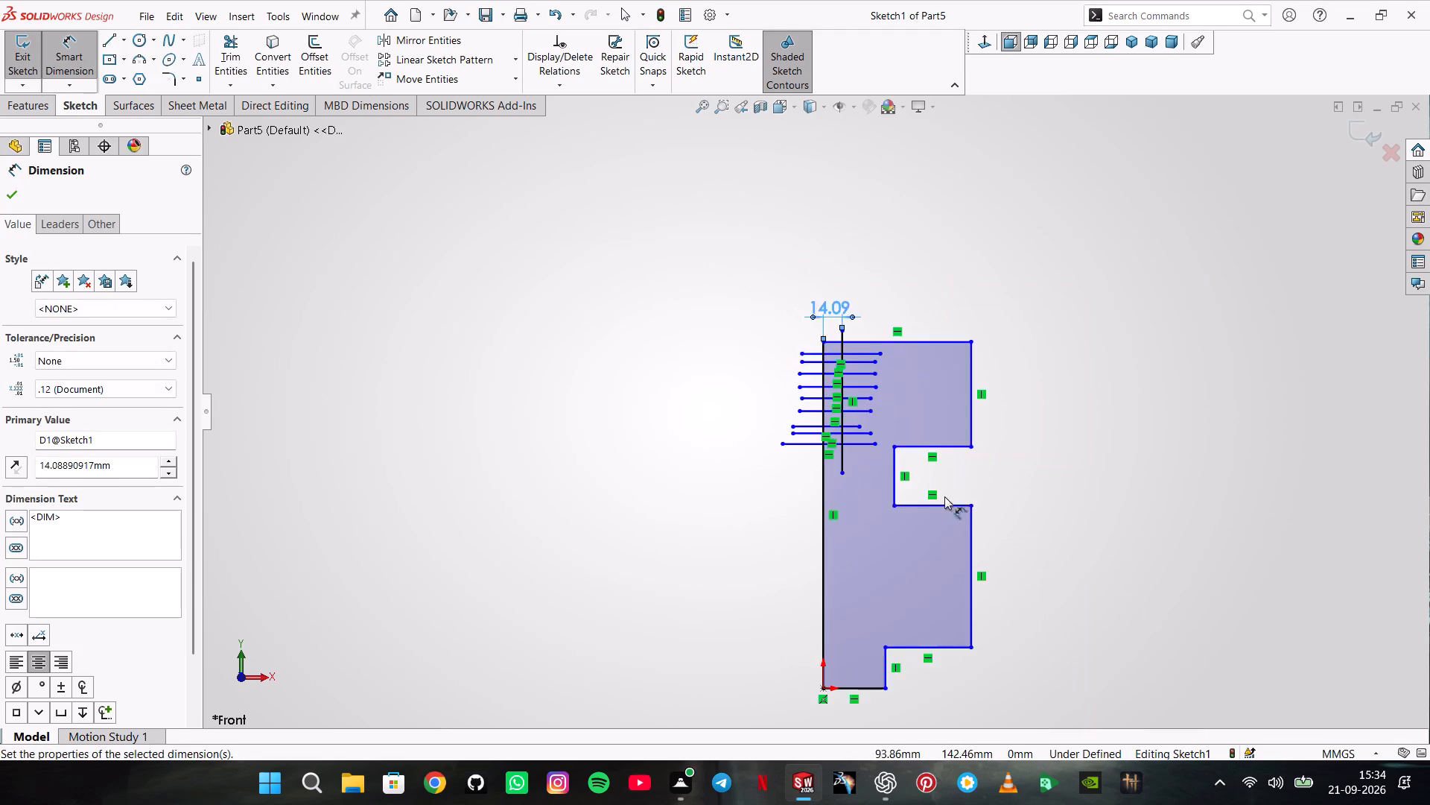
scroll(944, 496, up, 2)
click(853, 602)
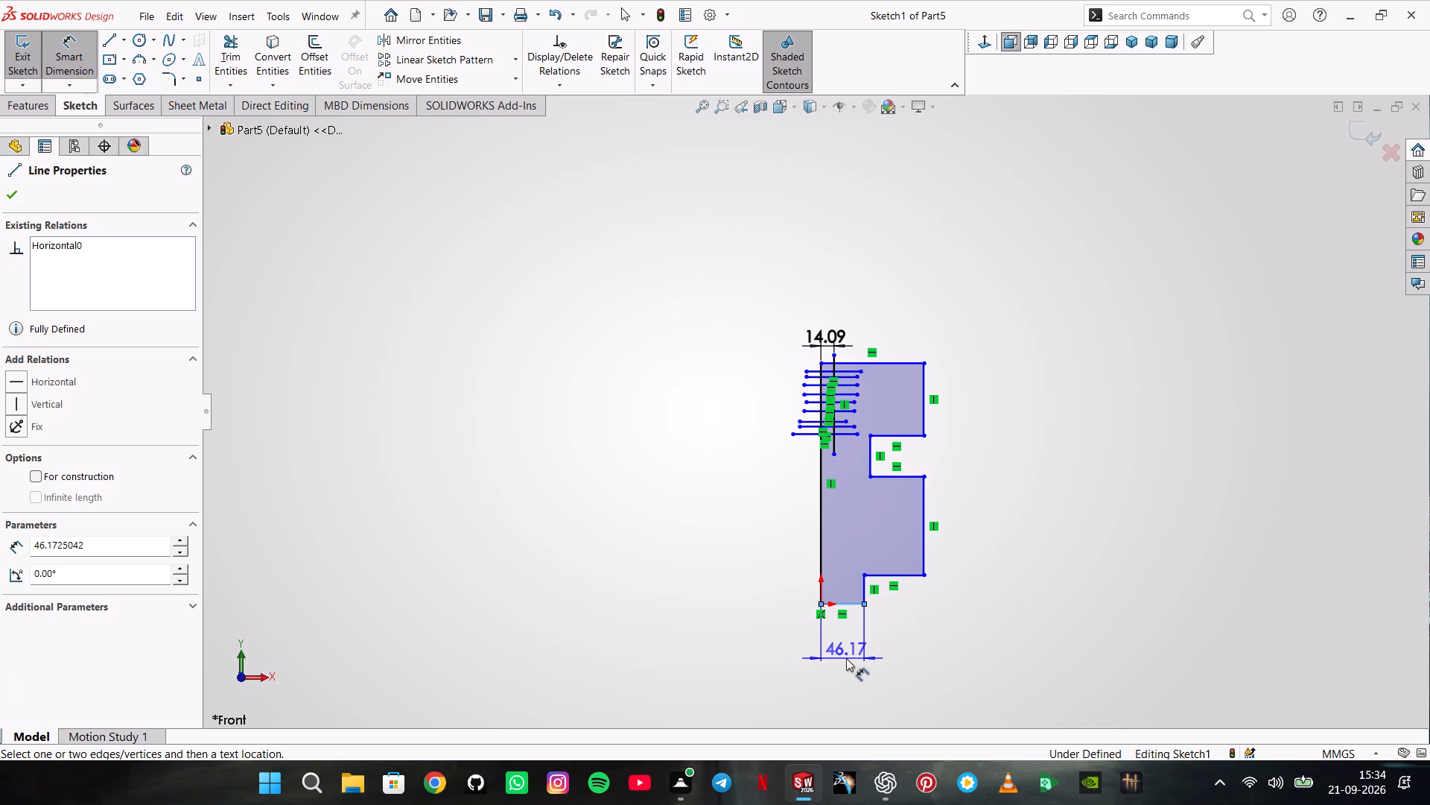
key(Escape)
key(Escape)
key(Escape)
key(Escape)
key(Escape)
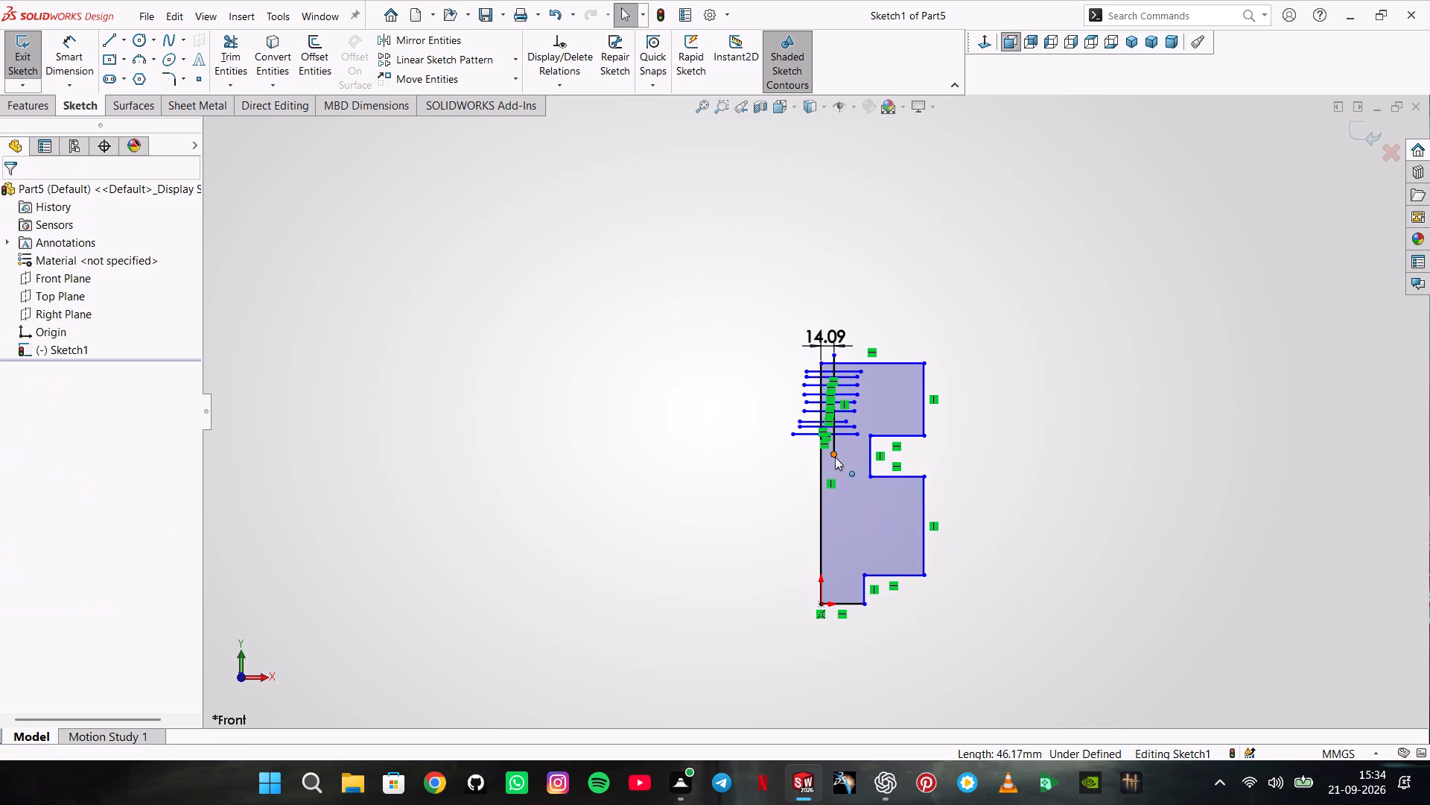
Stretch the inner vertical line's lower endpoint down past the profile's bottom edge, to about 58 mm below the origin.
drag(835, 457, 849, 658)
key(Escape)
key(Escape)
key(Escape)
Draw three separate, roughly horizontal short lines stacked across the long vertical edge, just above the profile's bottom edge.
scroll(826, 577, down, 5)
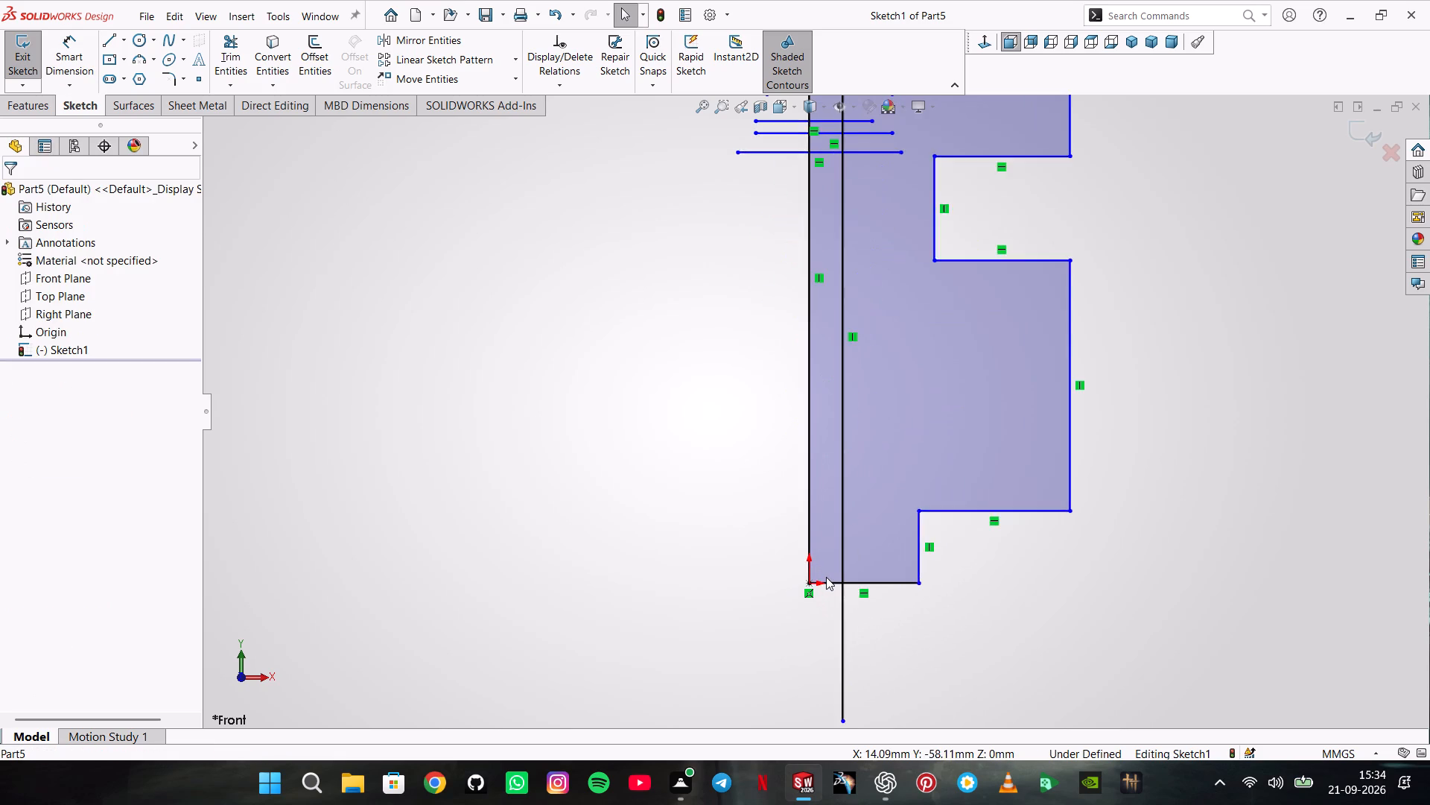
scroll(826, 577, down, 2)
scroll(720, 511, up, 3)
click(114, 35)
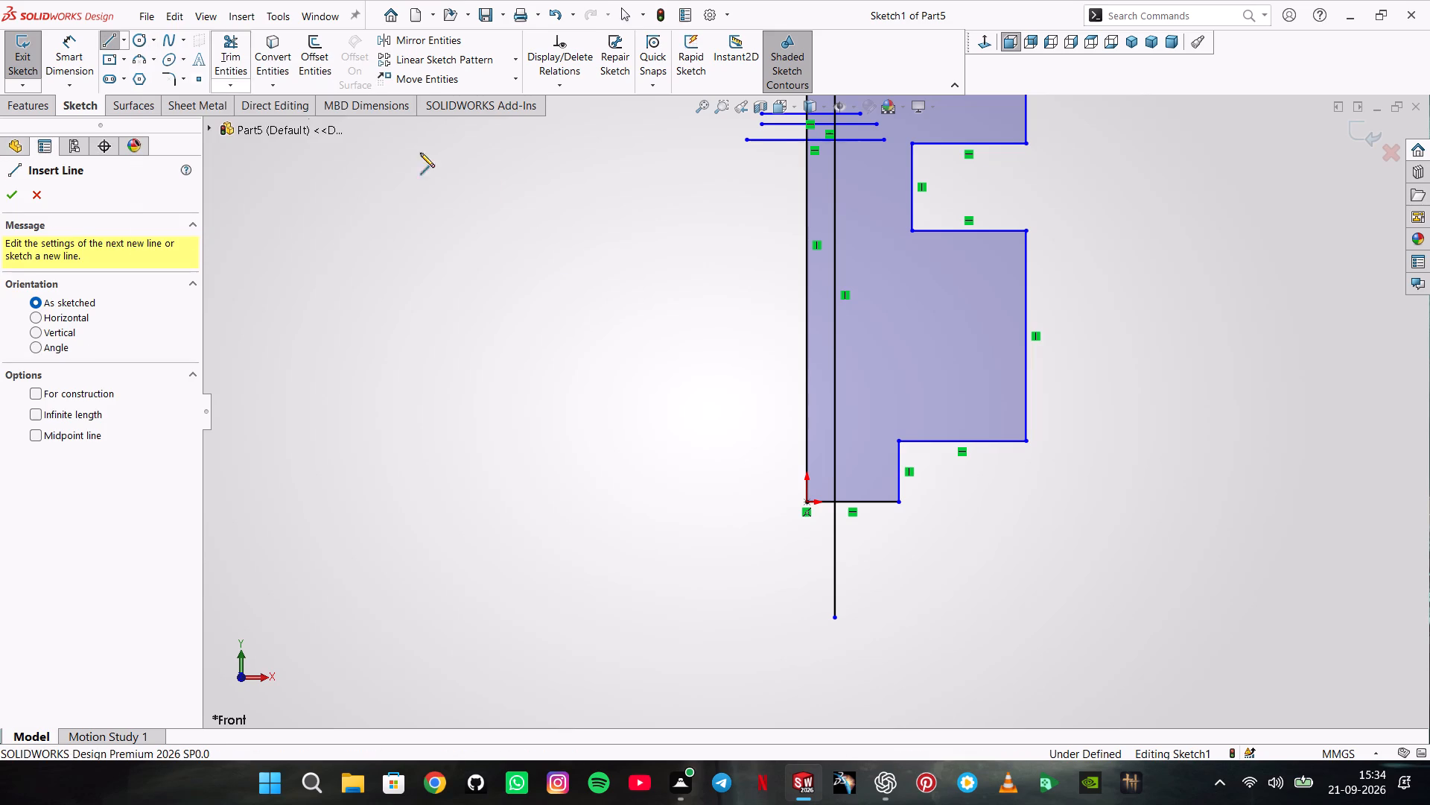
click(757, 461)
click(862, 462)
double_click(860, 449)
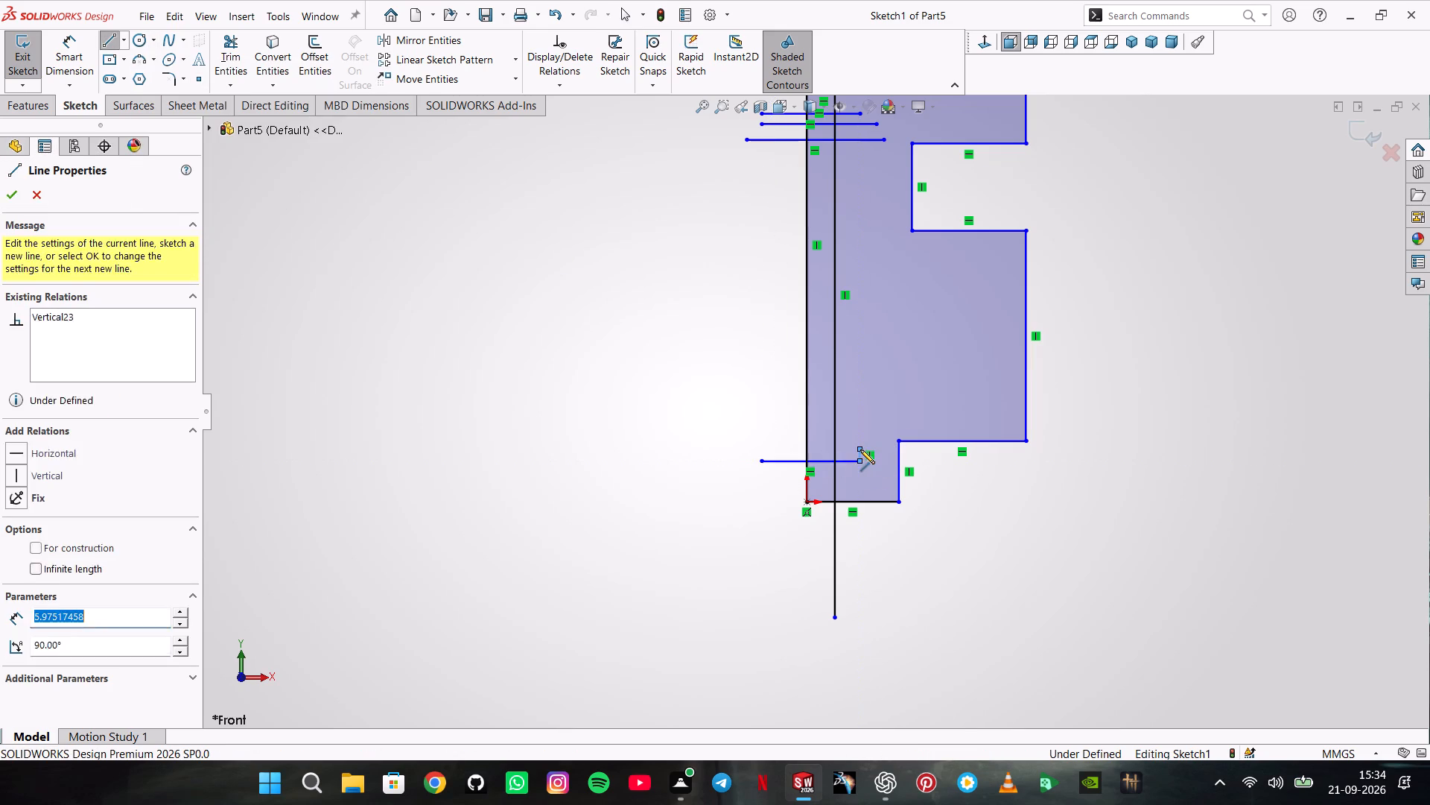
click(761, 438)
click(848, 438)
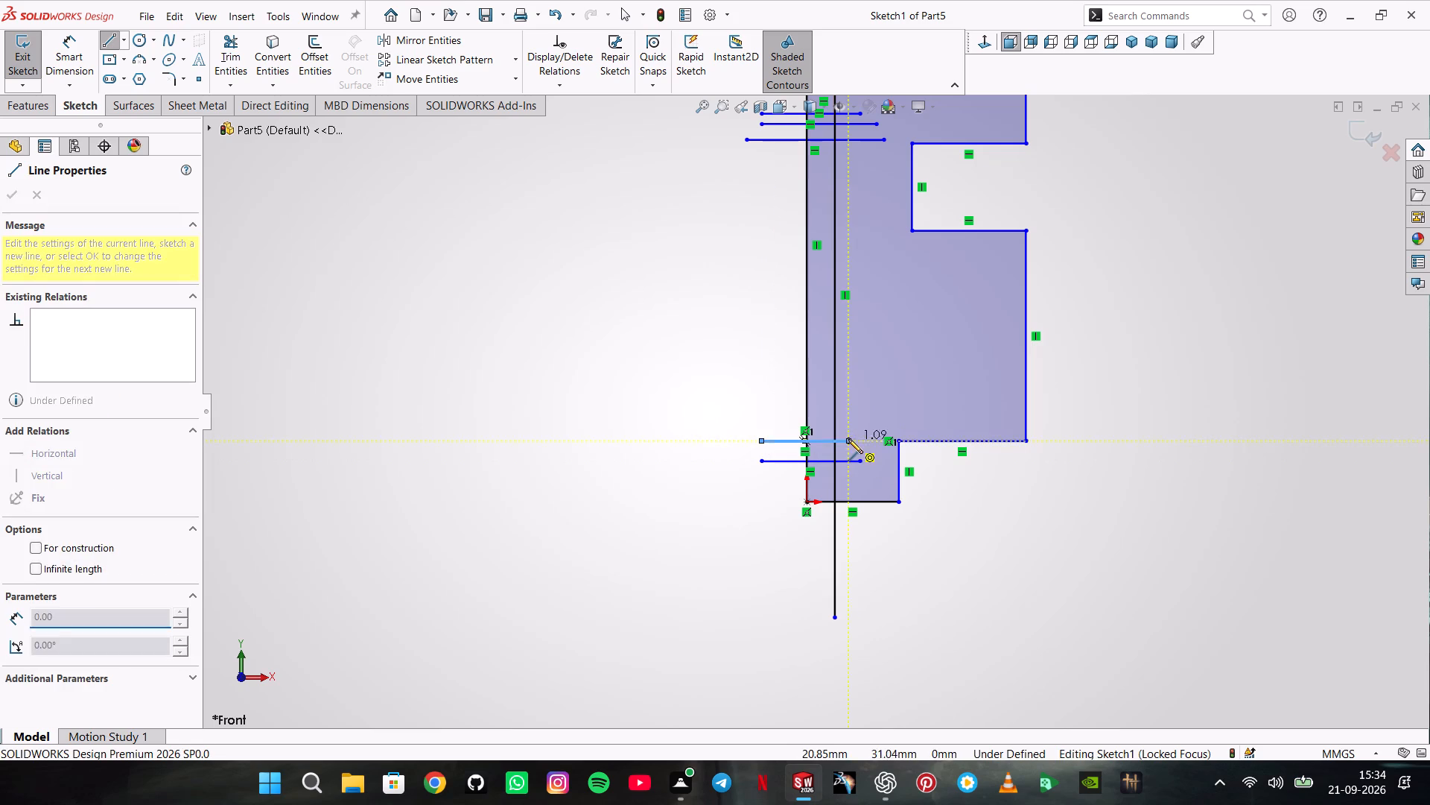
double_click(854, 423)
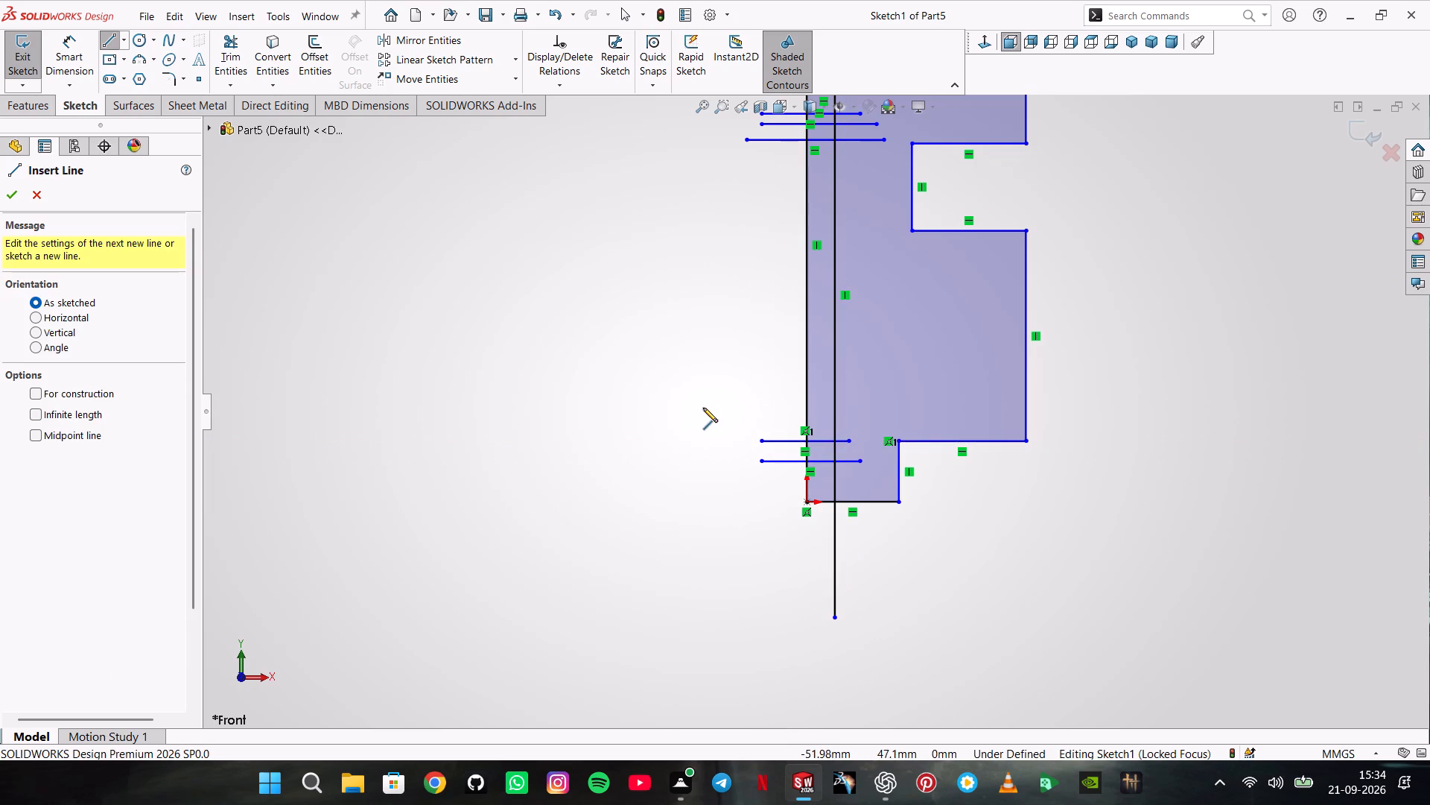
click(763, 426)
click(852, 421)
double_click(870, 400)
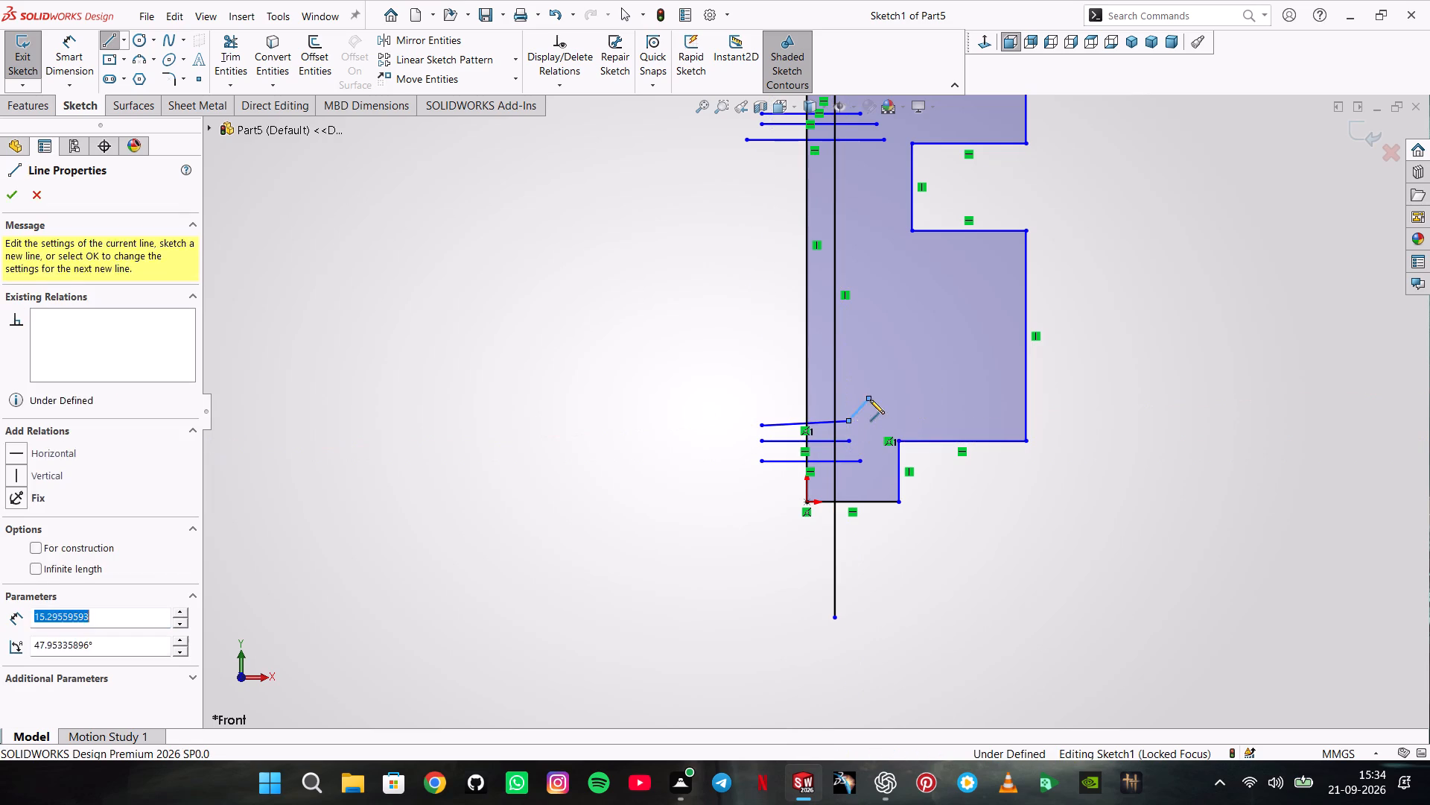
click(22, 195)
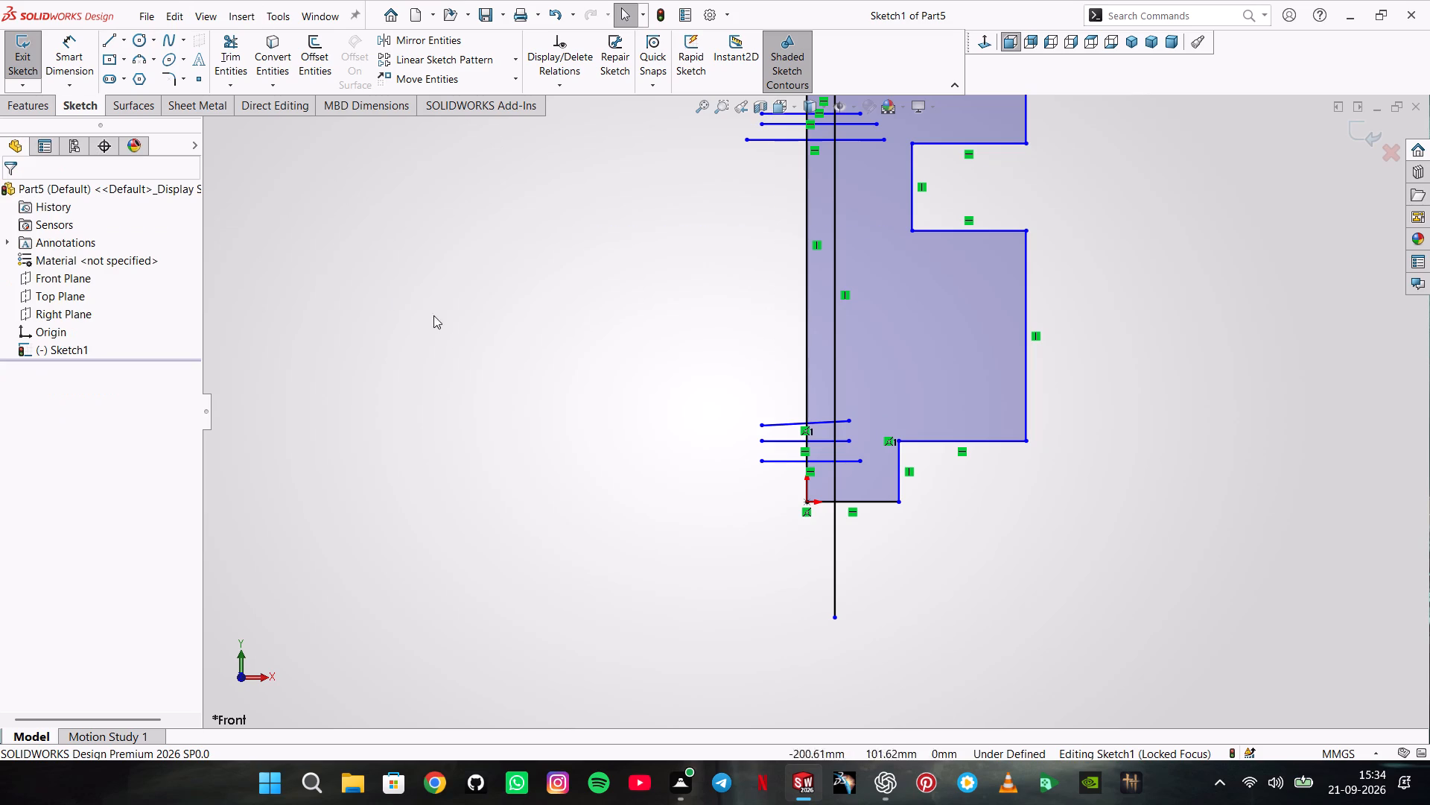
Make the slanted top line of the lower stack horizontal.
click(791, 423)
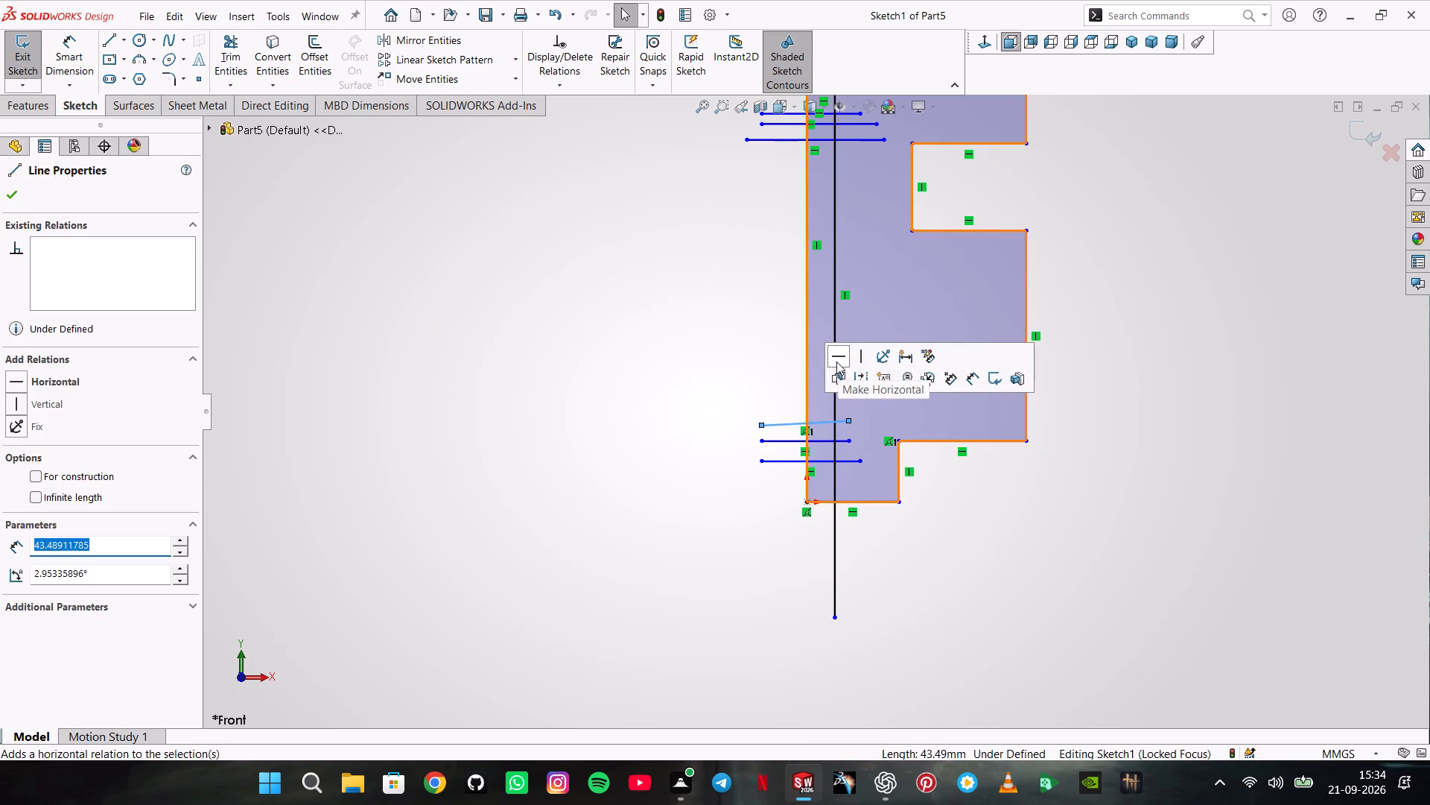
click(836, 362)
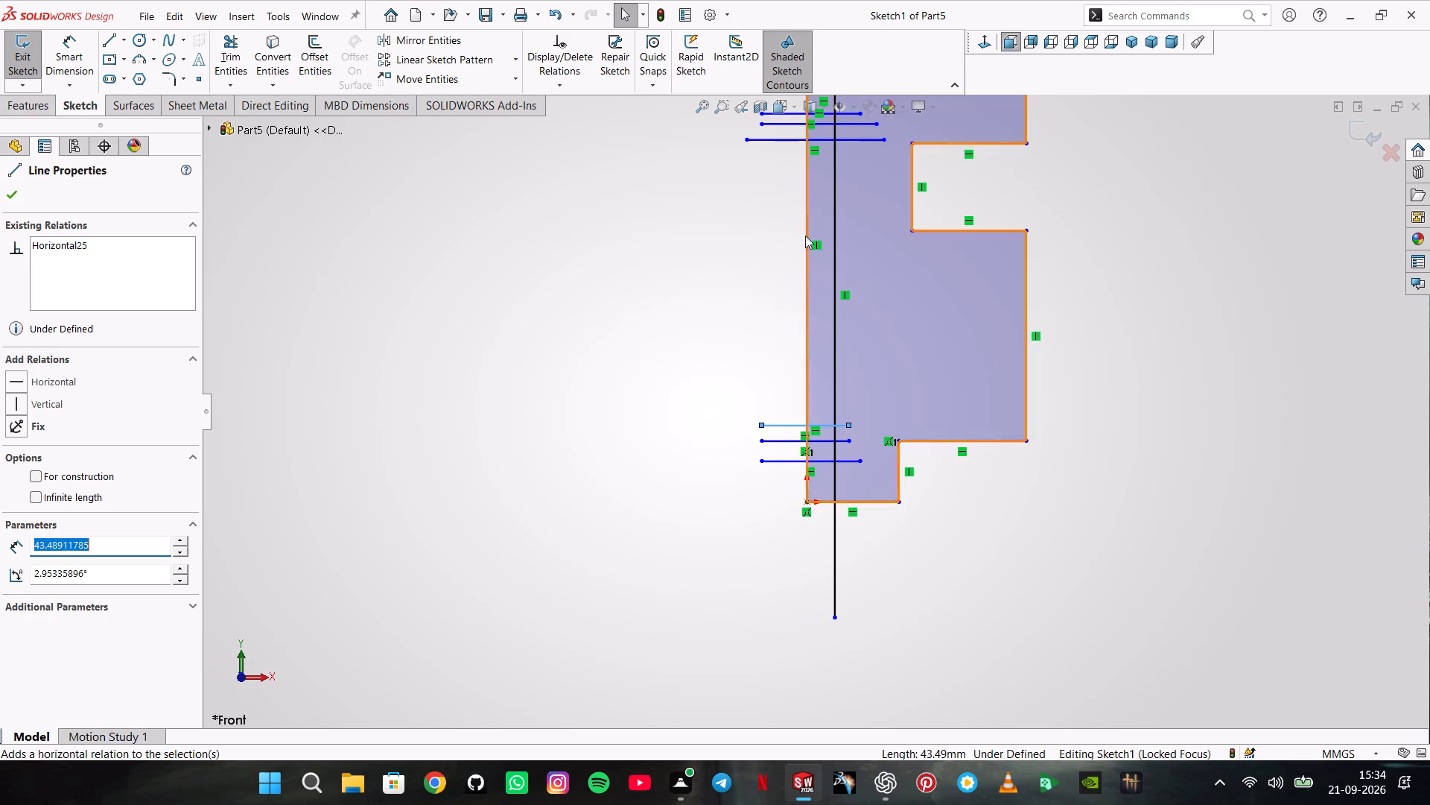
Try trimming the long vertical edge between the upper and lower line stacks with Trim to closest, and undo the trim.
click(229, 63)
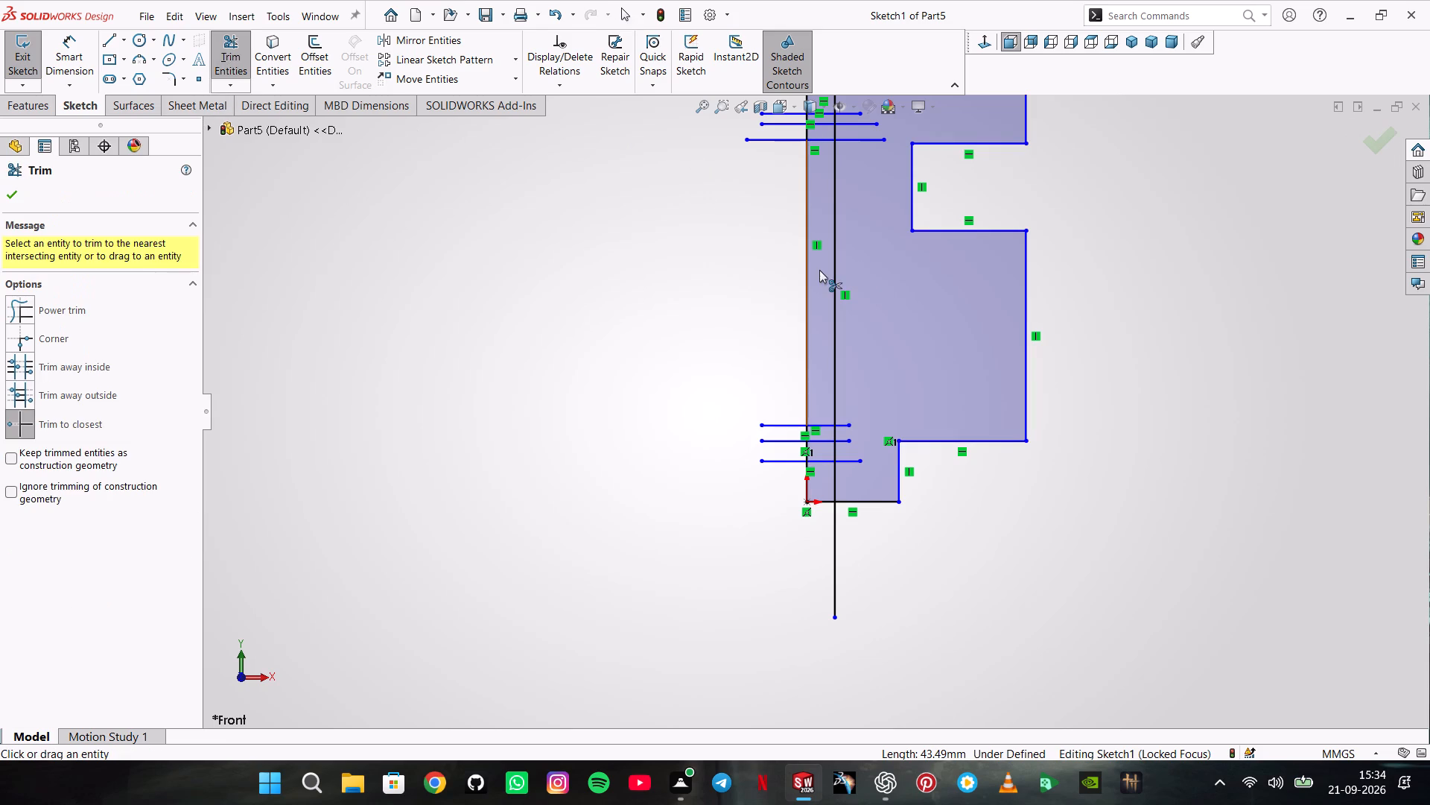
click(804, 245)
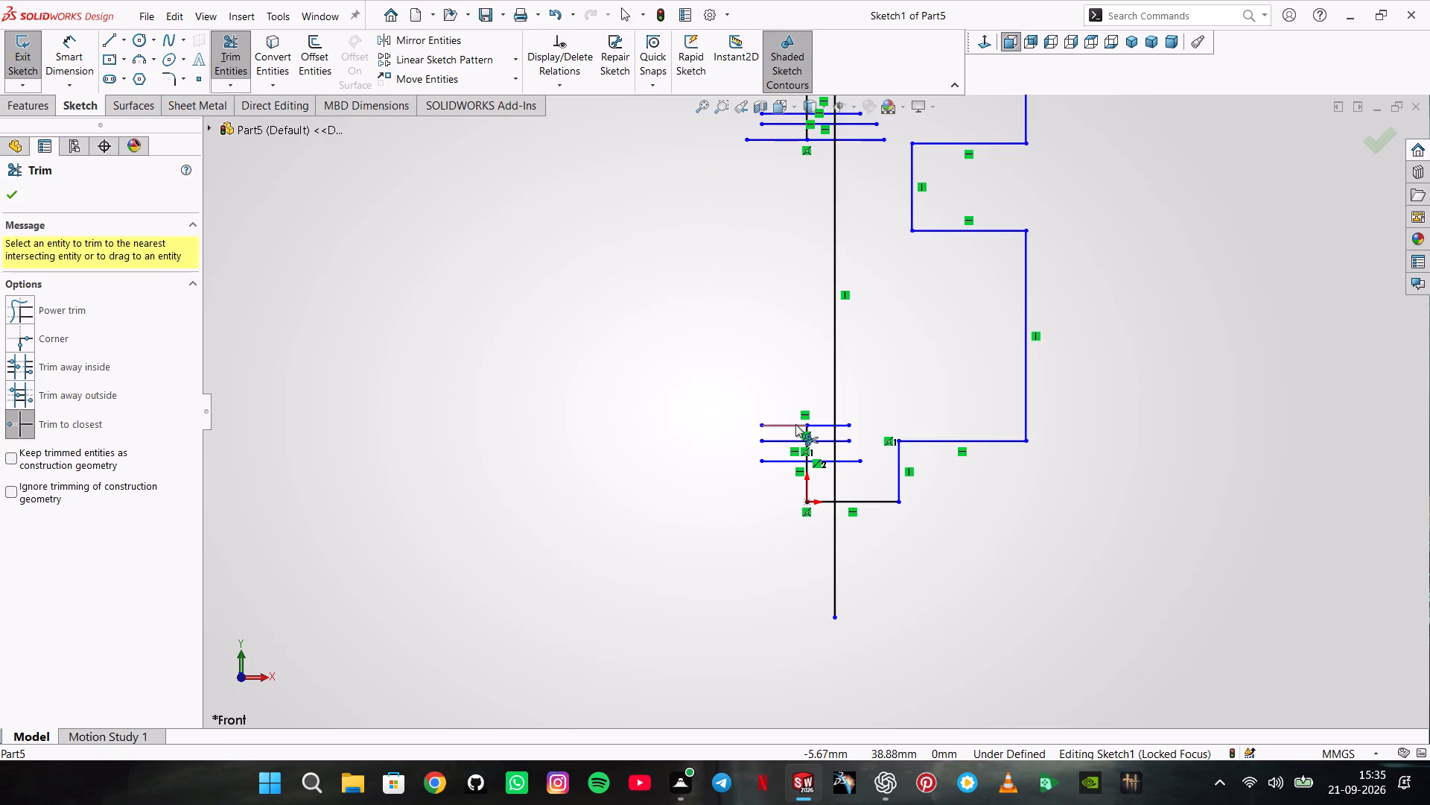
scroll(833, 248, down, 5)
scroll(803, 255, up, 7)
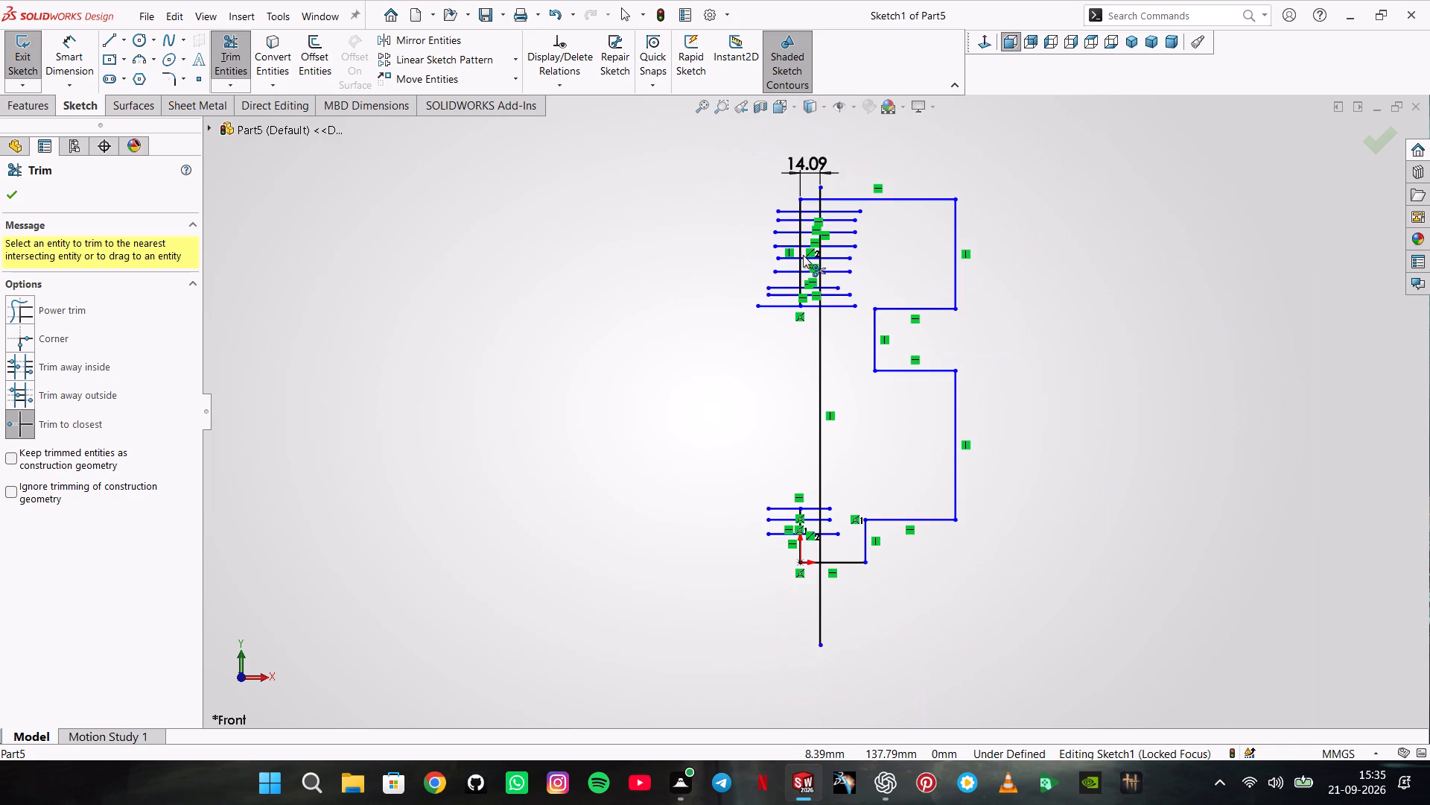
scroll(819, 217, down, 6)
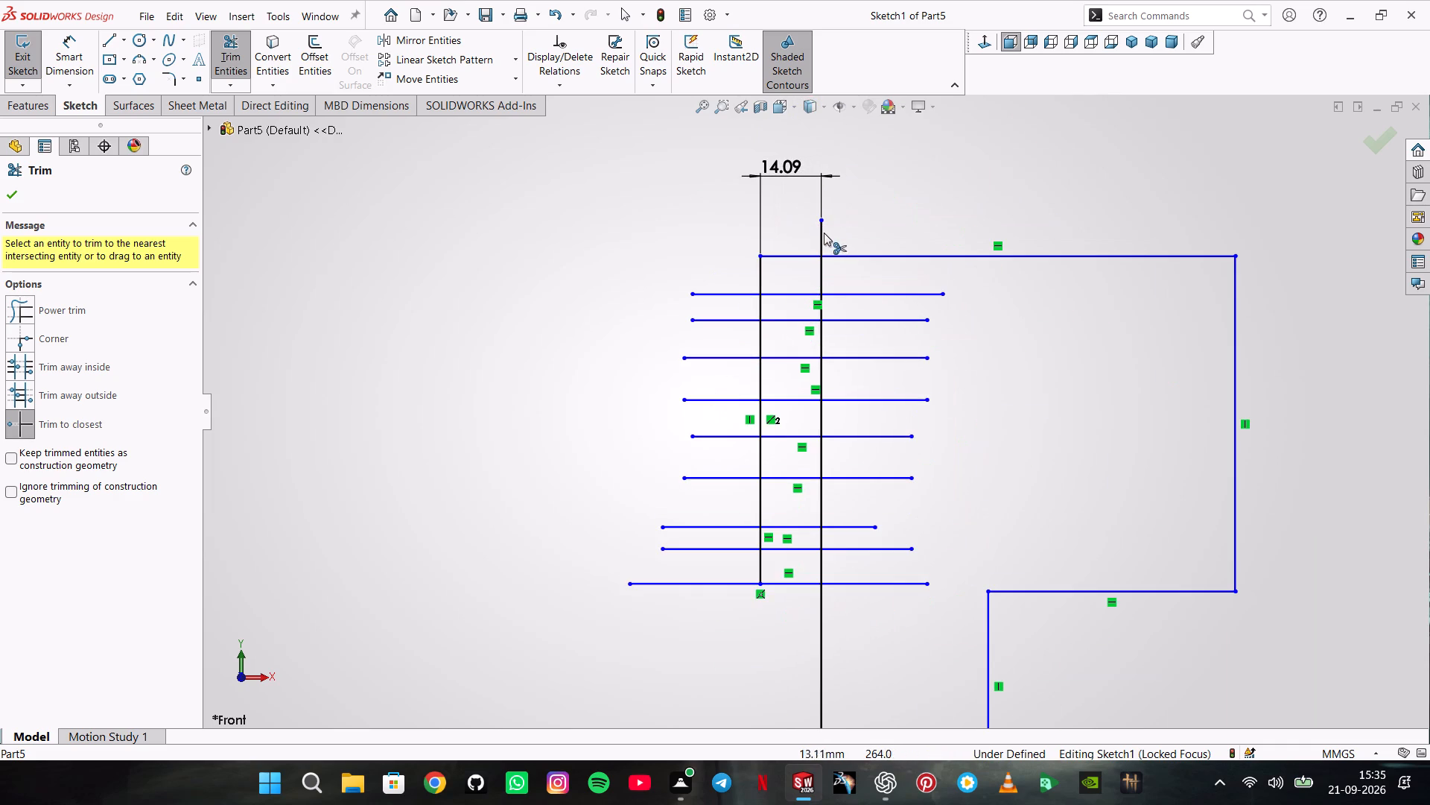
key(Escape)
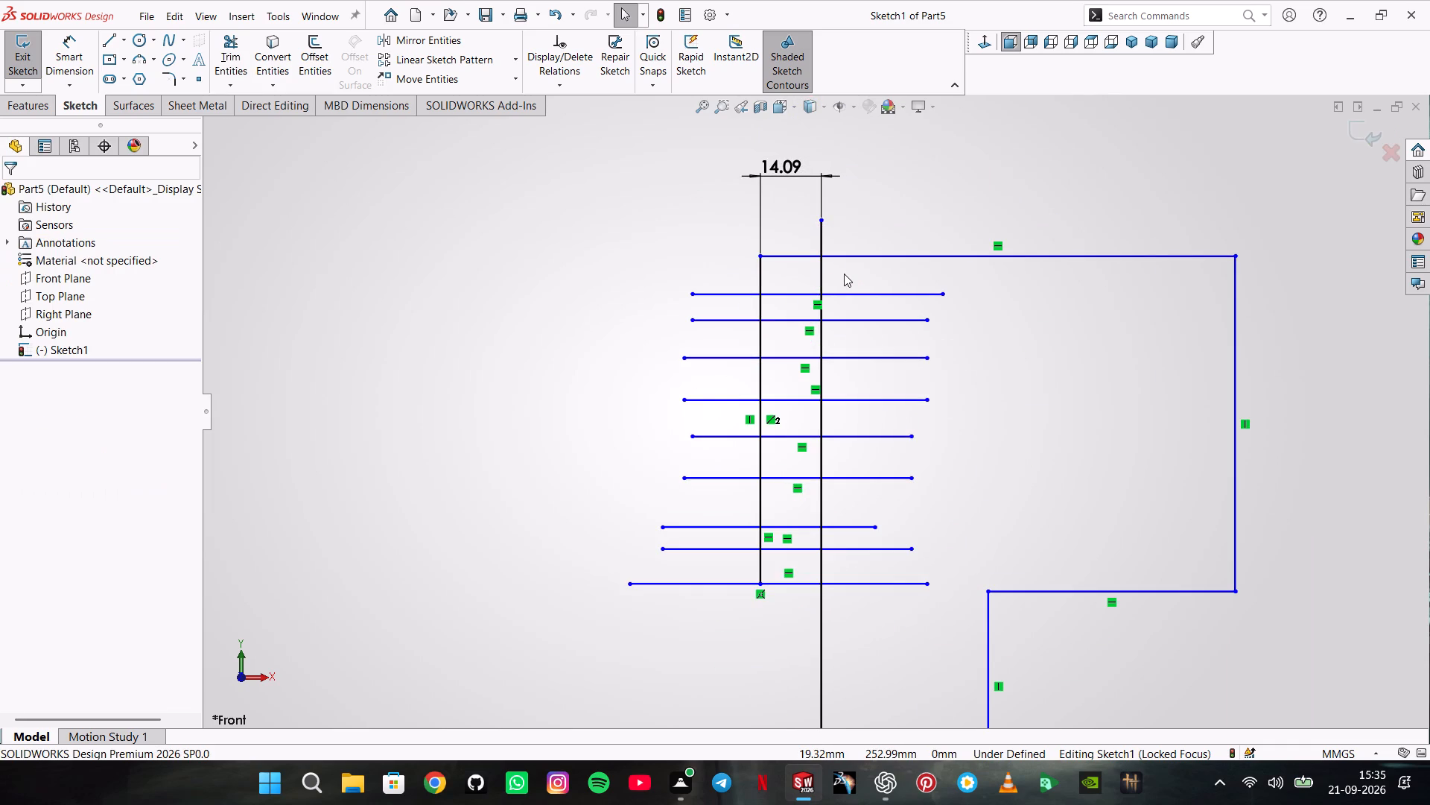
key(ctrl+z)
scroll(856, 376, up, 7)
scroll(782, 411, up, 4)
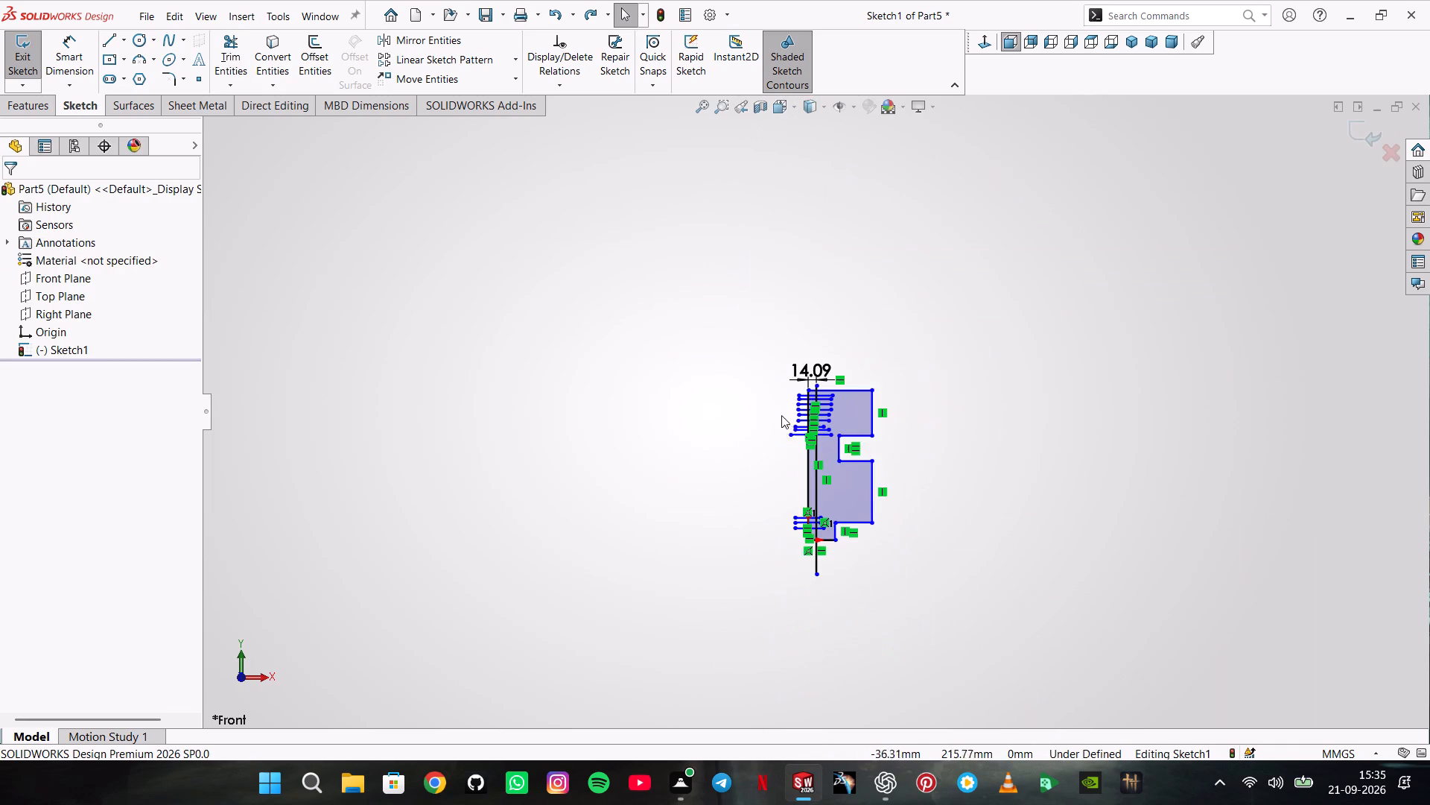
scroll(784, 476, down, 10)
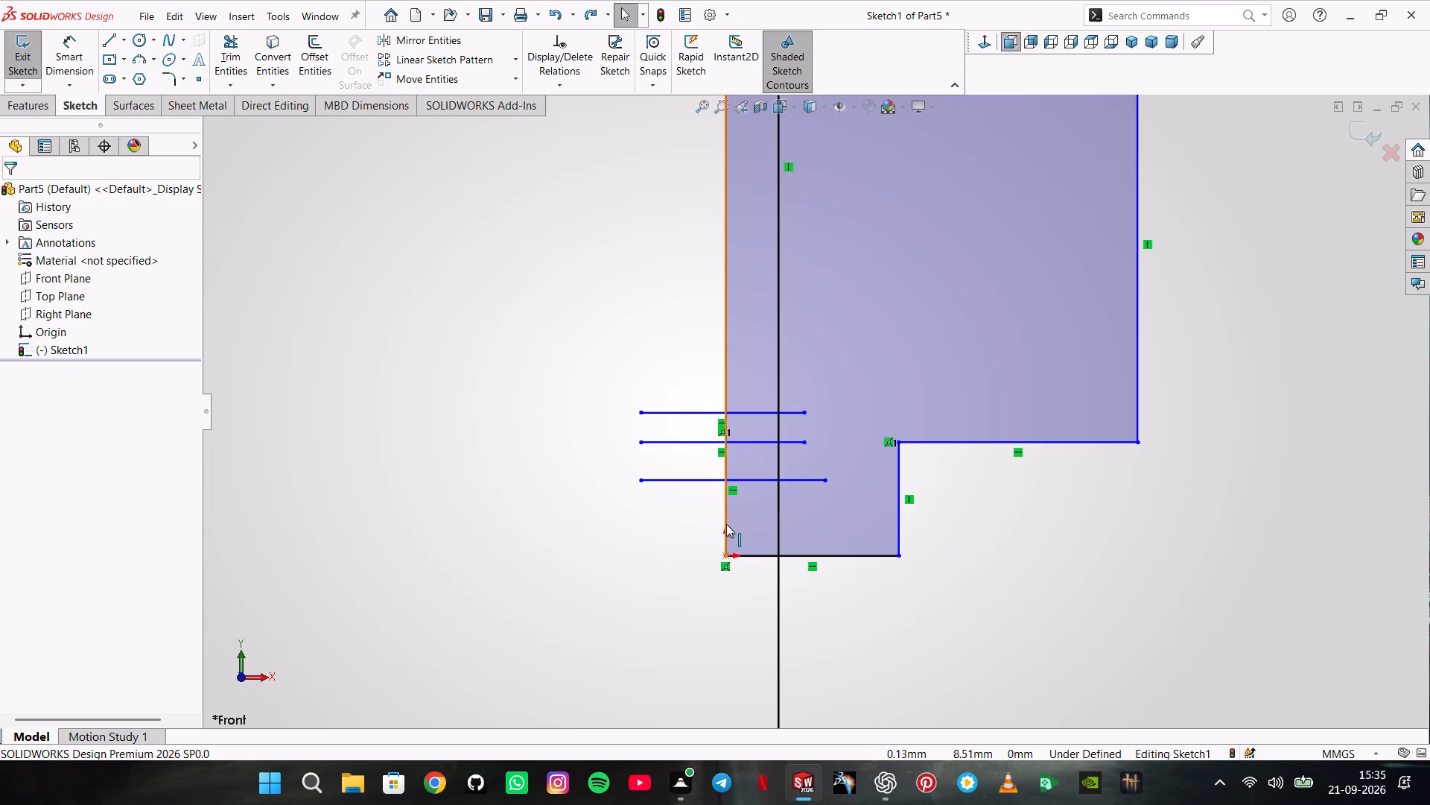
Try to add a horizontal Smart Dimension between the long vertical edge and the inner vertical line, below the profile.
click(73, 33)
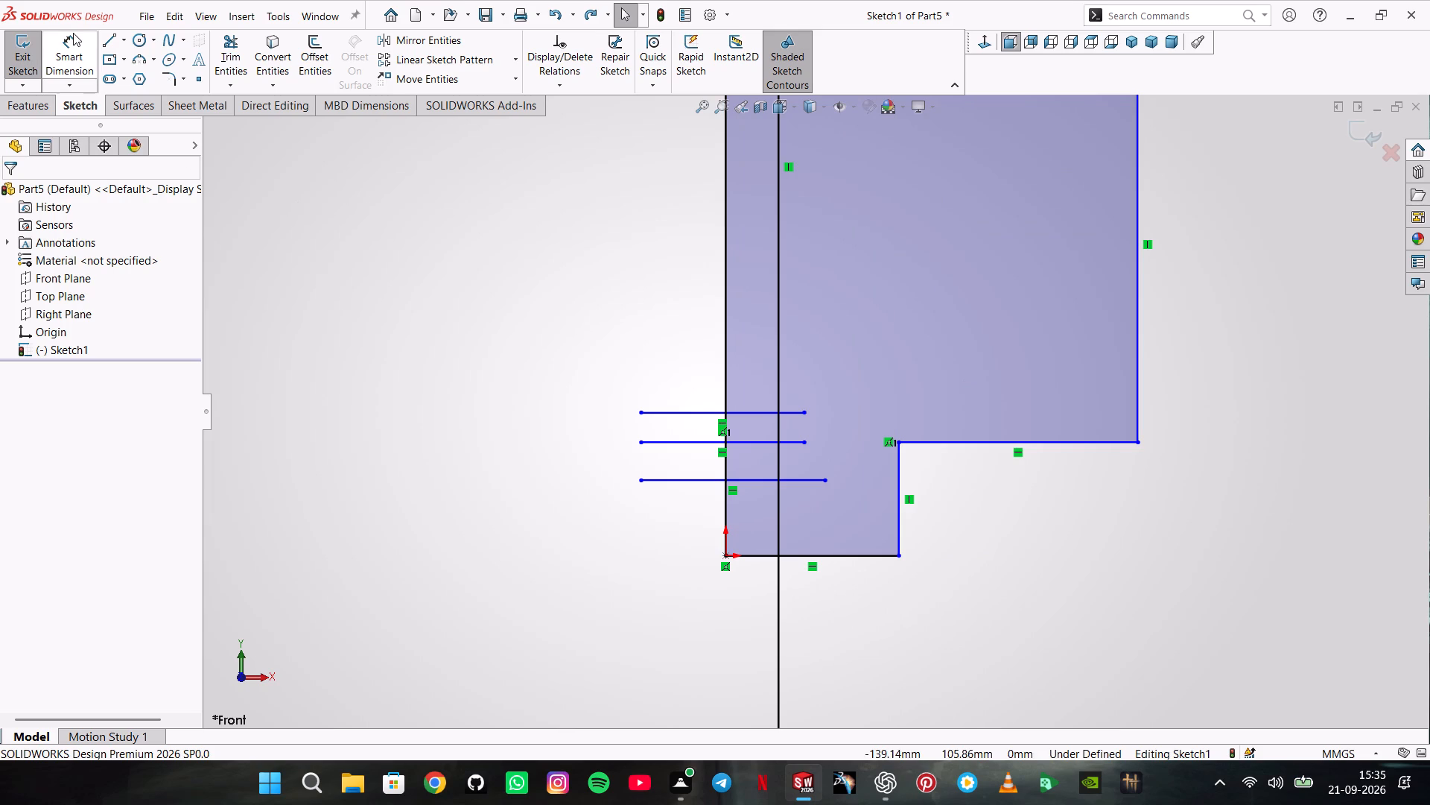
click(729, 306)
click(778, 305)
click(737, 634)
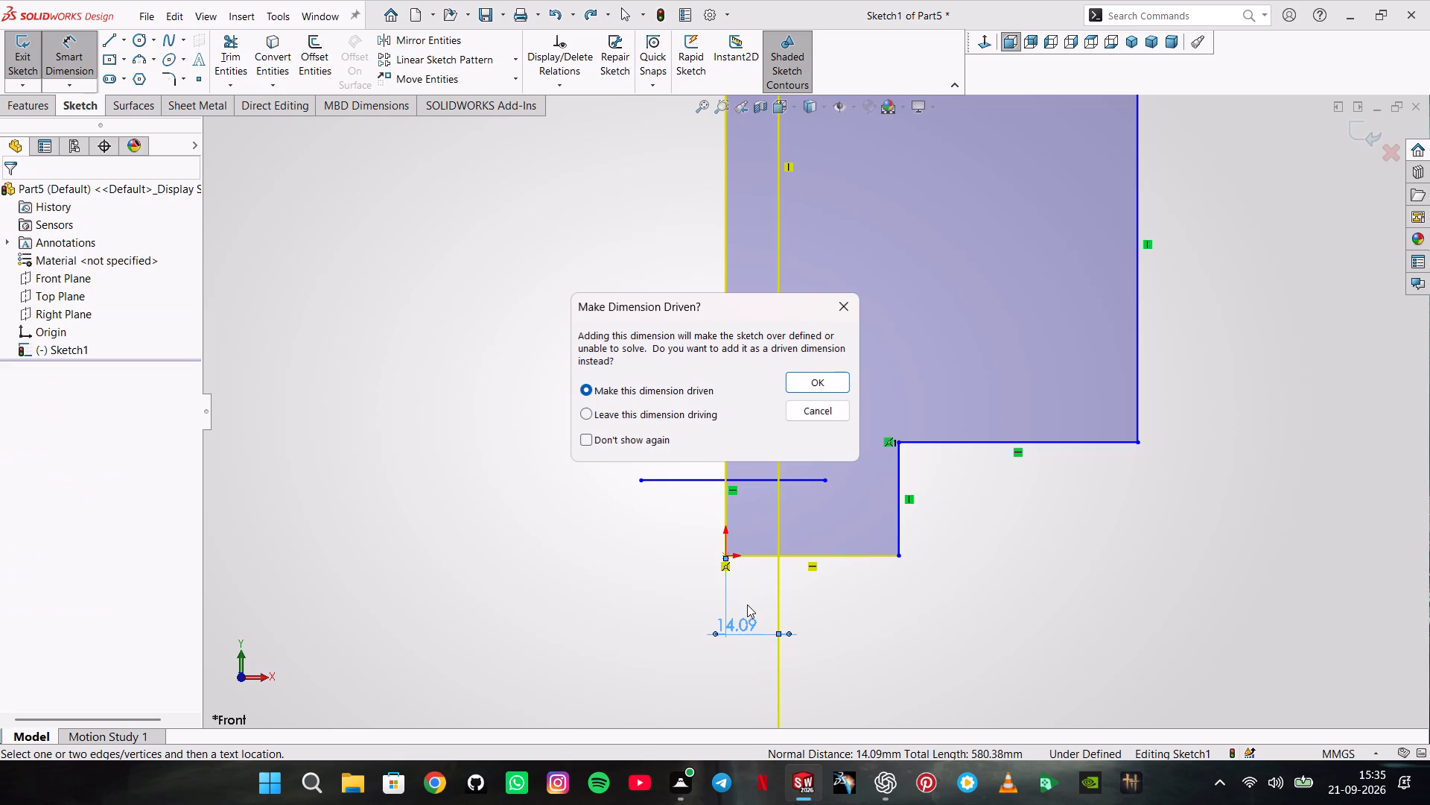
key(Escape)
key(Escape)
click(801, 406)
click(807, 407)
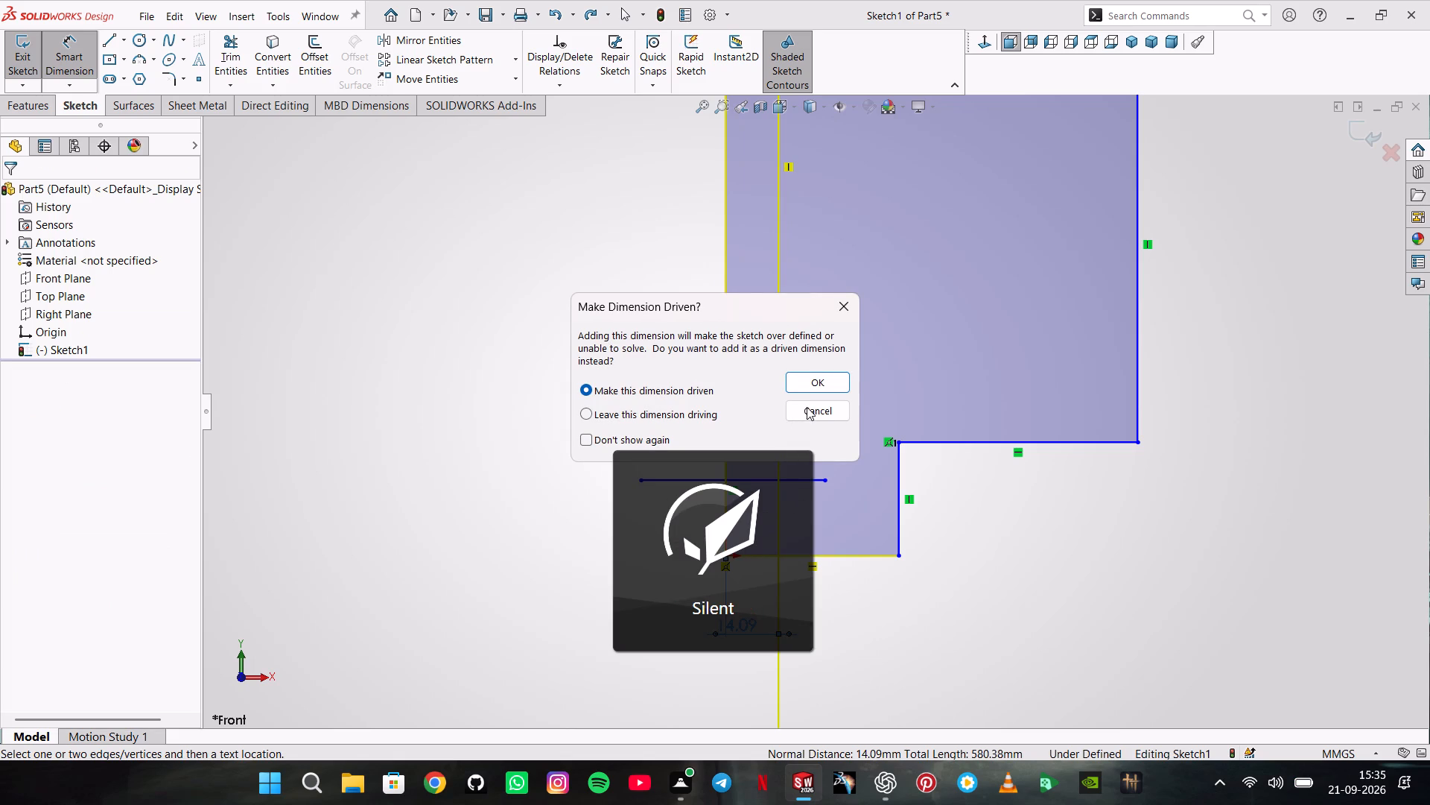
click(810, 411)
Dimension the horizontal gap between the long vertical edge and the inner vertical line as 4 mm, above the profile.
scroll(795, 392, up, 5)
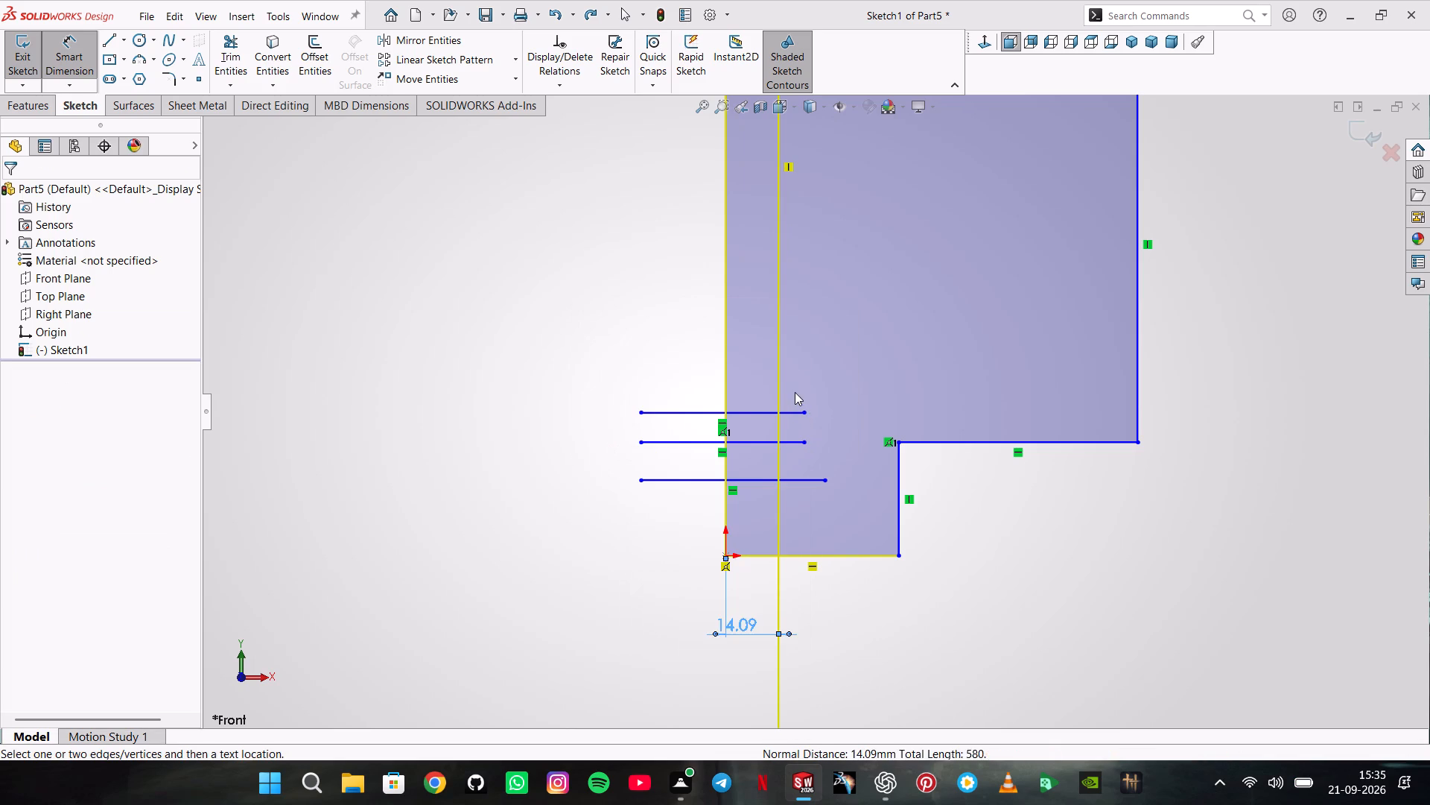
scroll(795, 392, up, 2)
scroll(702, 268, up, 3)
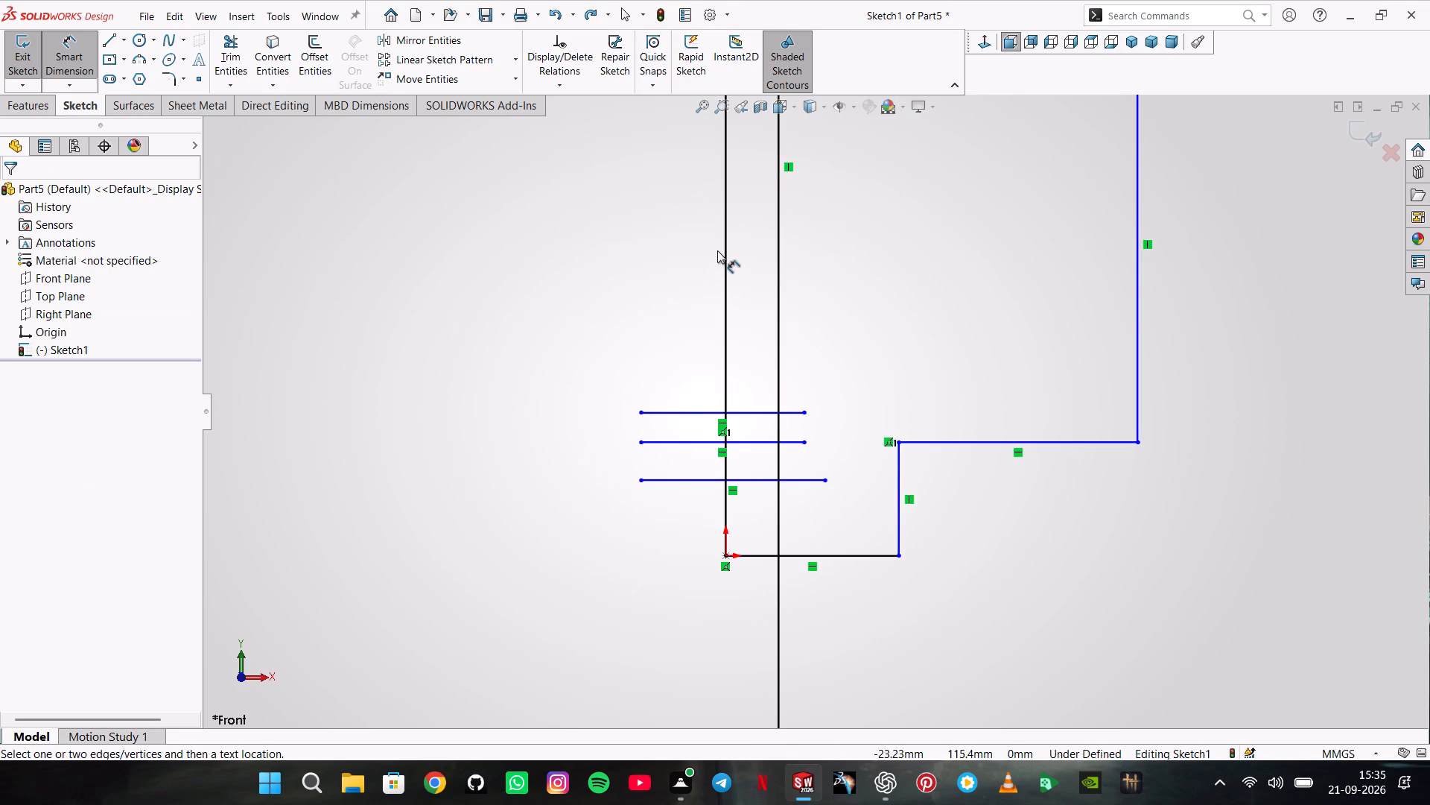
scroll(739, 282, up, 1)
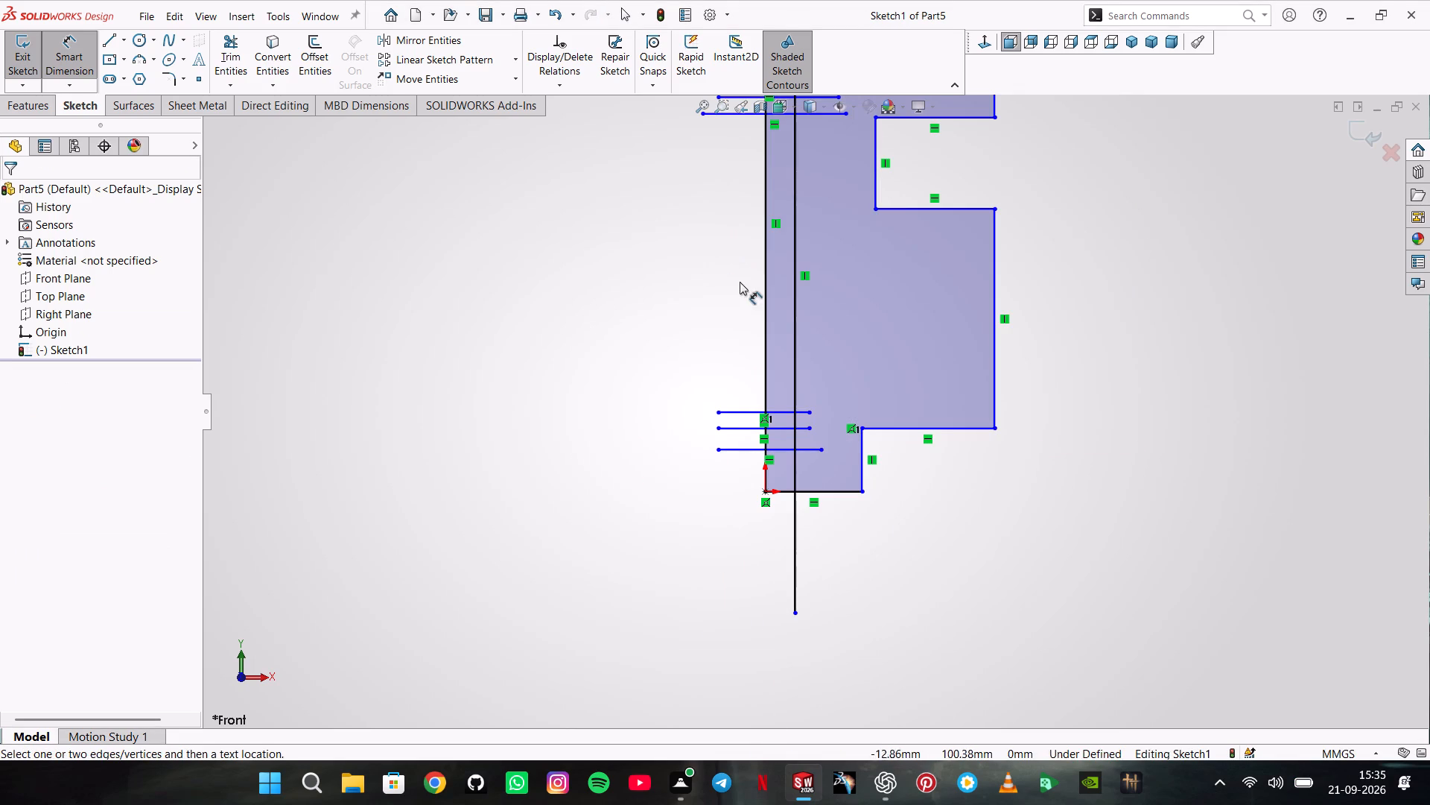
scroll(740, 282, up, 1)
scroll(760, 213, up, 3)
double_click(798, 201)
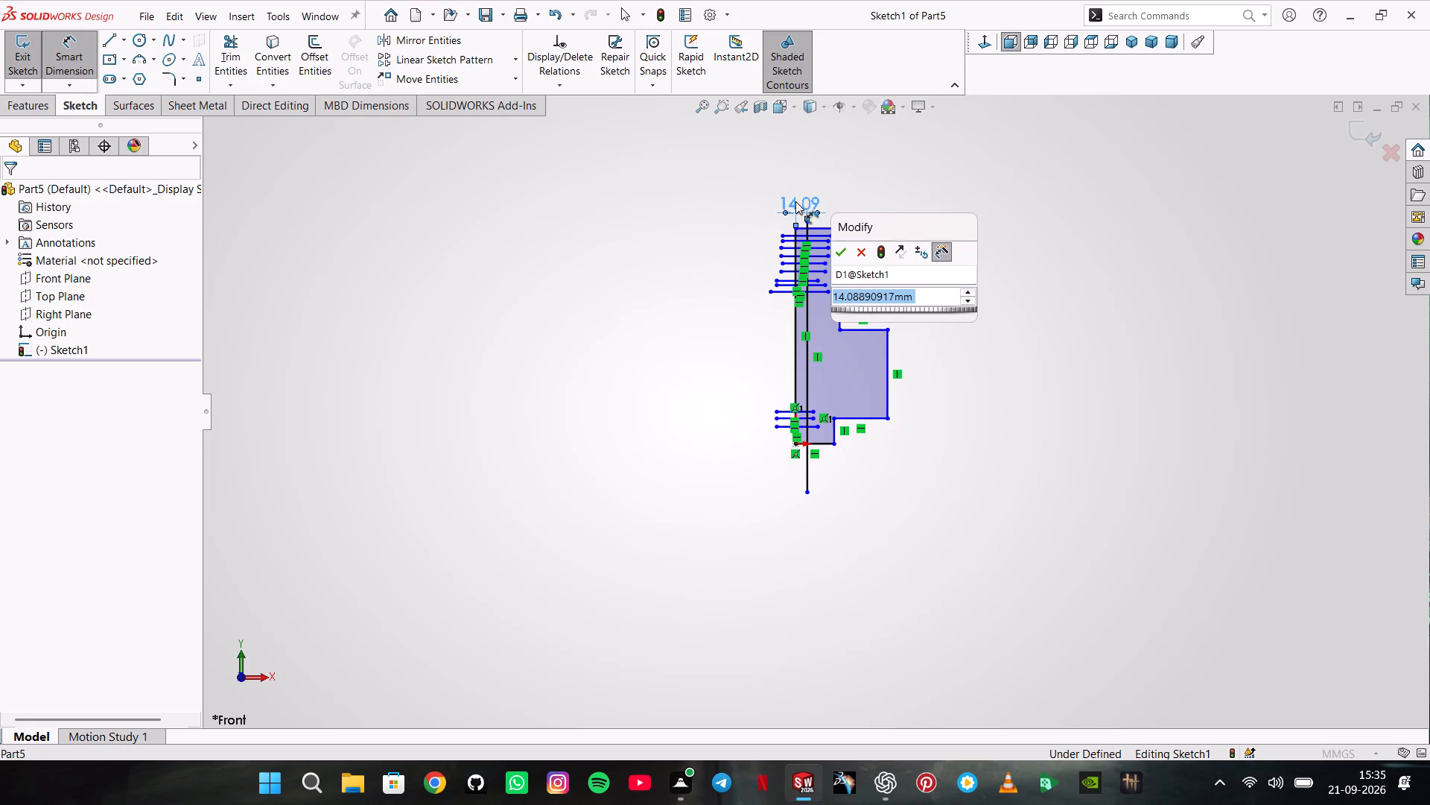
key(4)
key(Return)
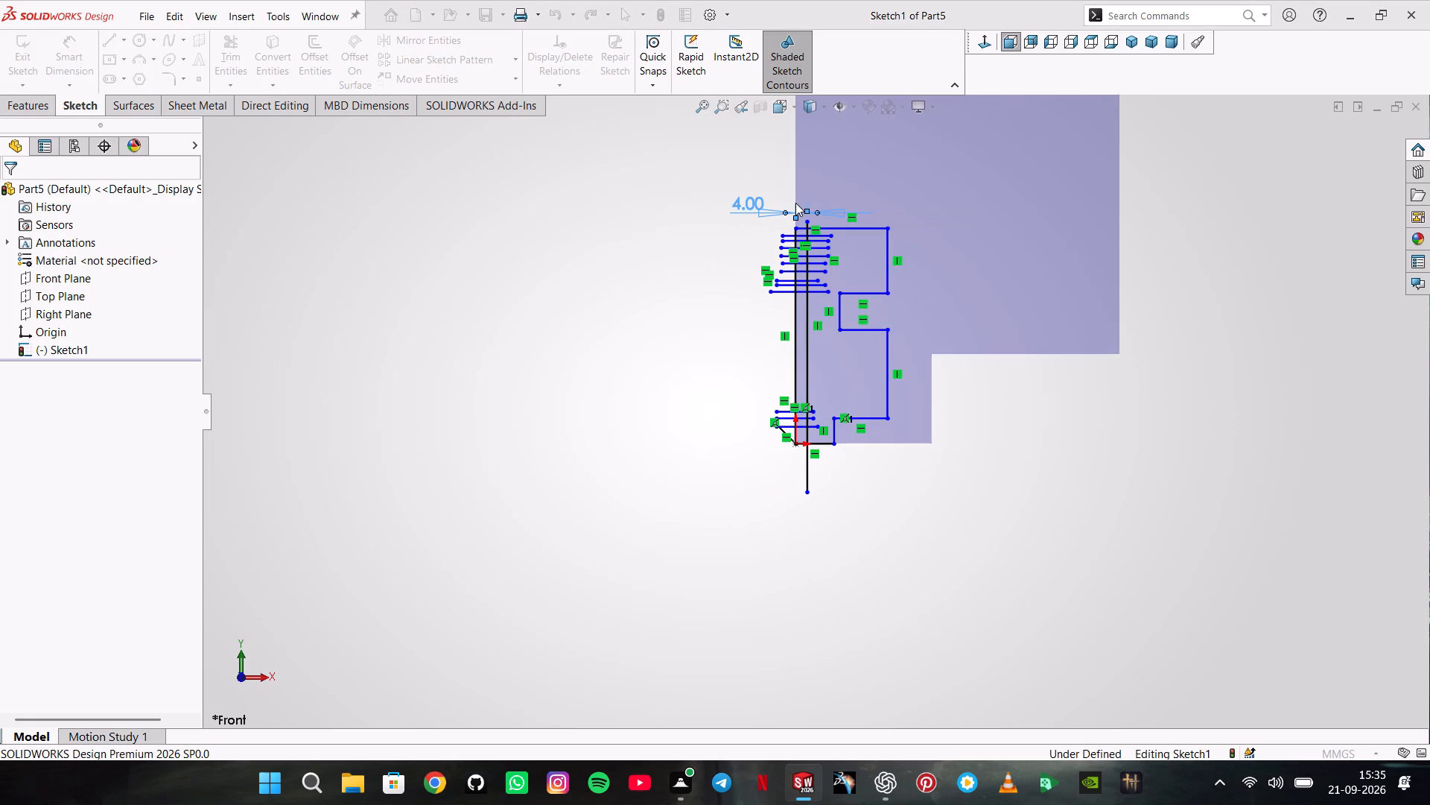
Dimension the distance from the profile's top edge to the topmost crossing line as 2 mm.
scroll(816, 203, down, 7)
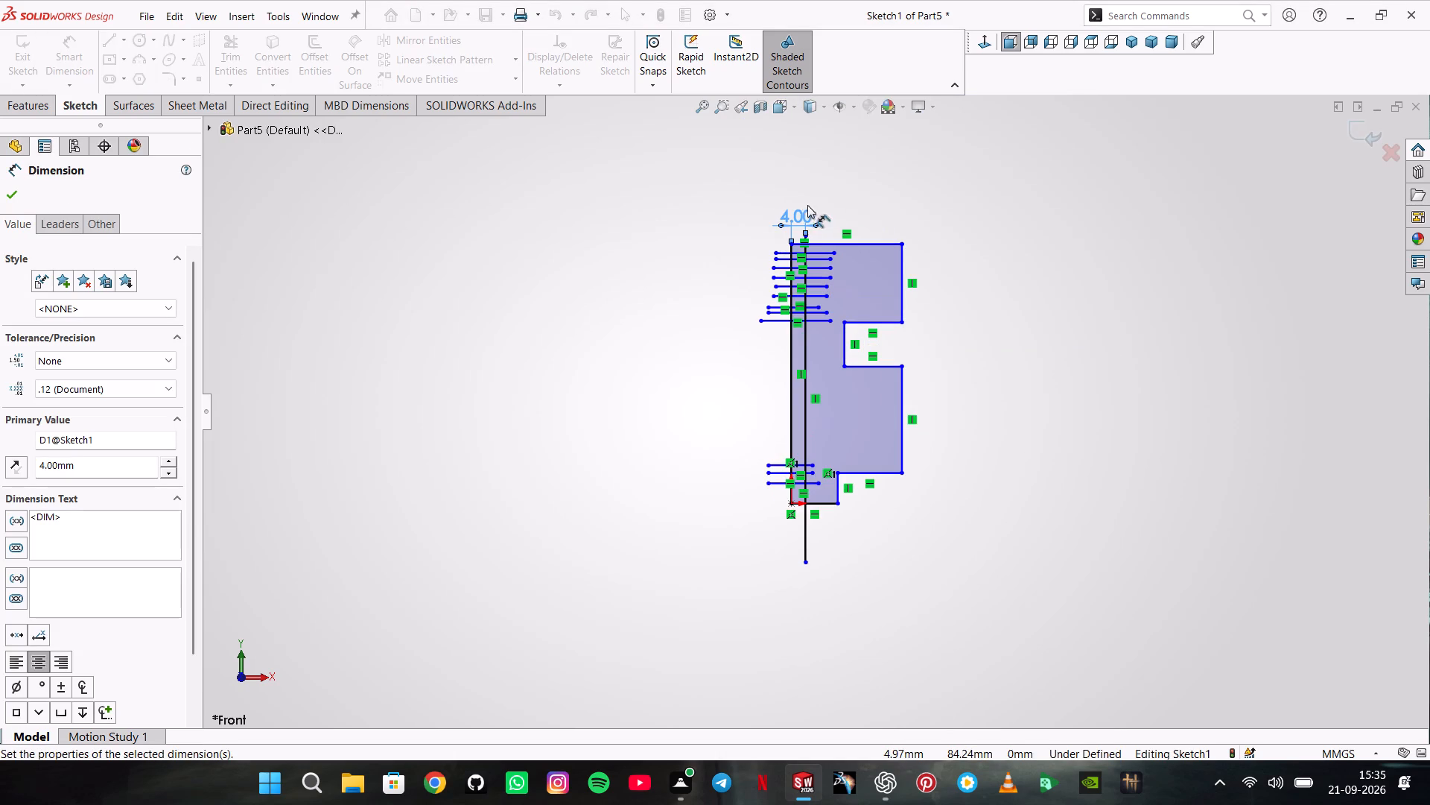
scroll(807, 205, down, 4)
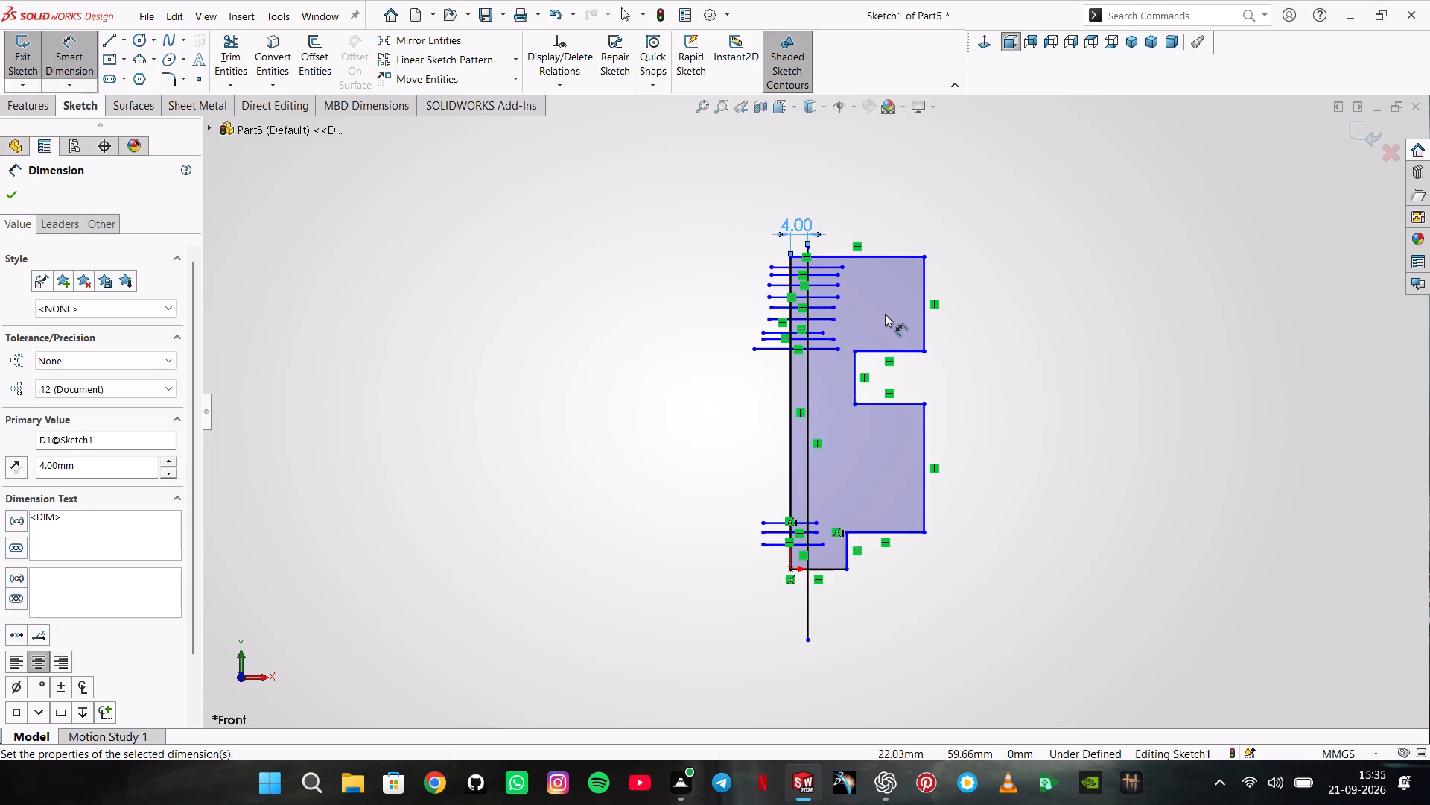
key(ctrl+shift+super+b)
scroll(739, 355, down, 4)
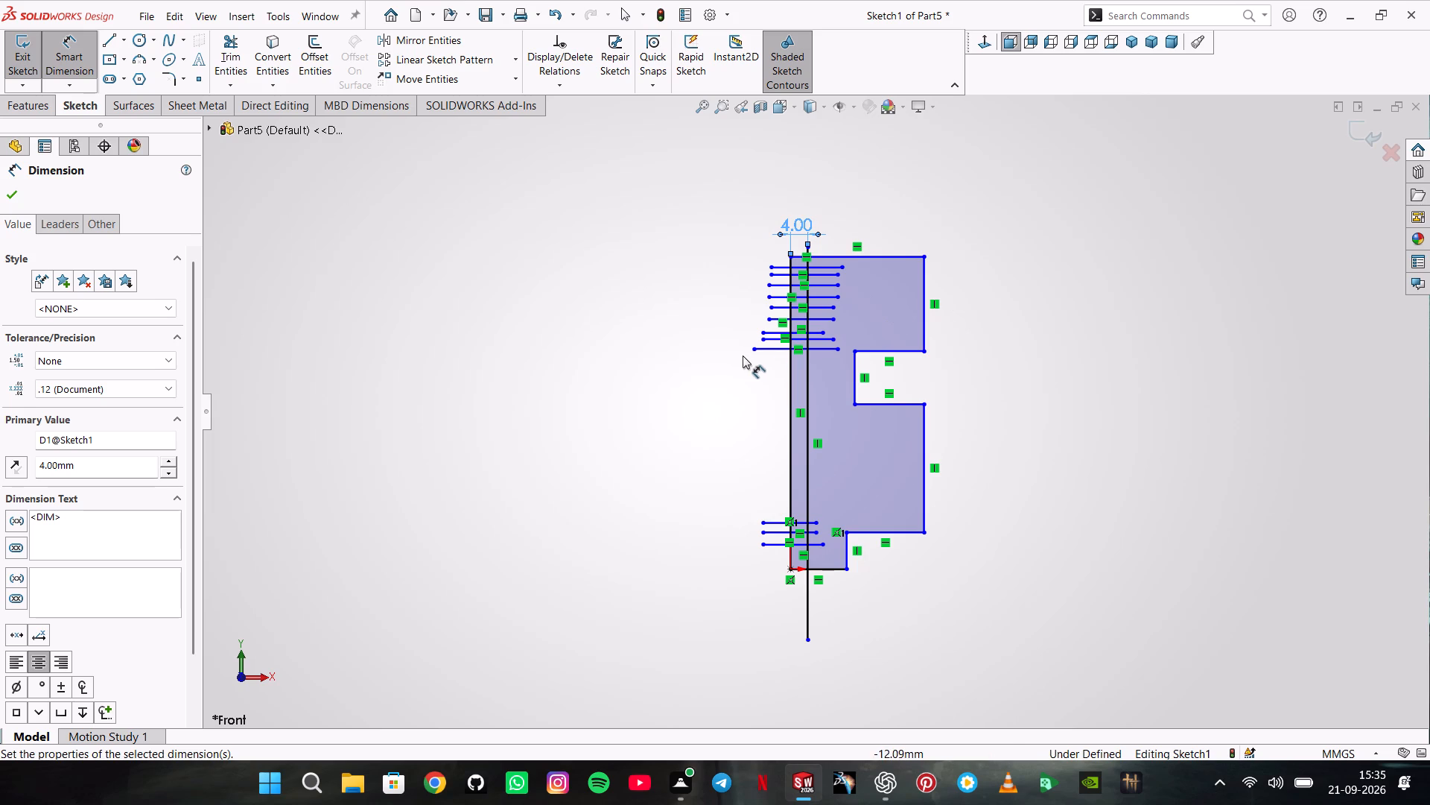
scroll(813, 341, down, 3)
scroll(935, 432, up, 1)
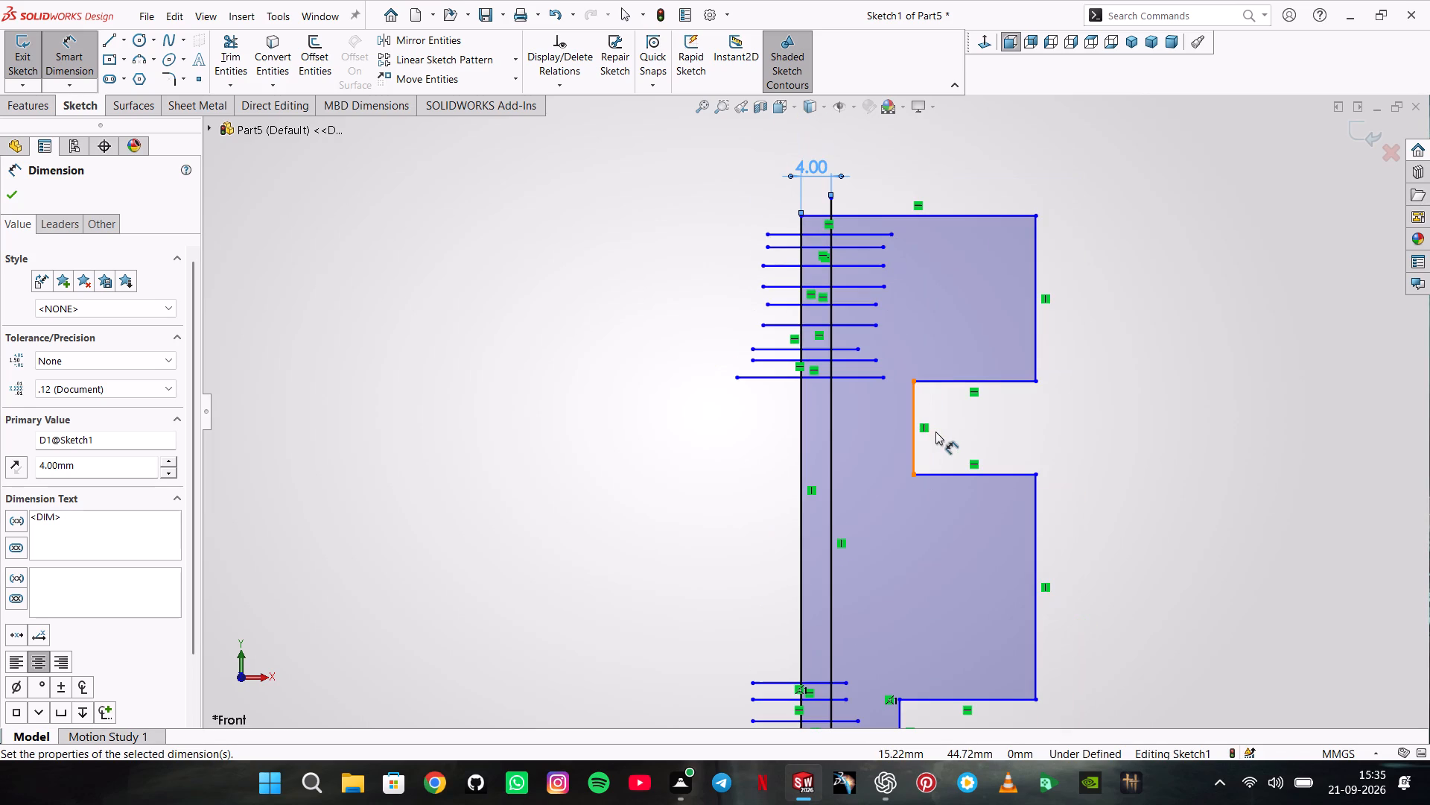
scroll(917, 446, up, 2)
scroll(854, 493, down, 1)
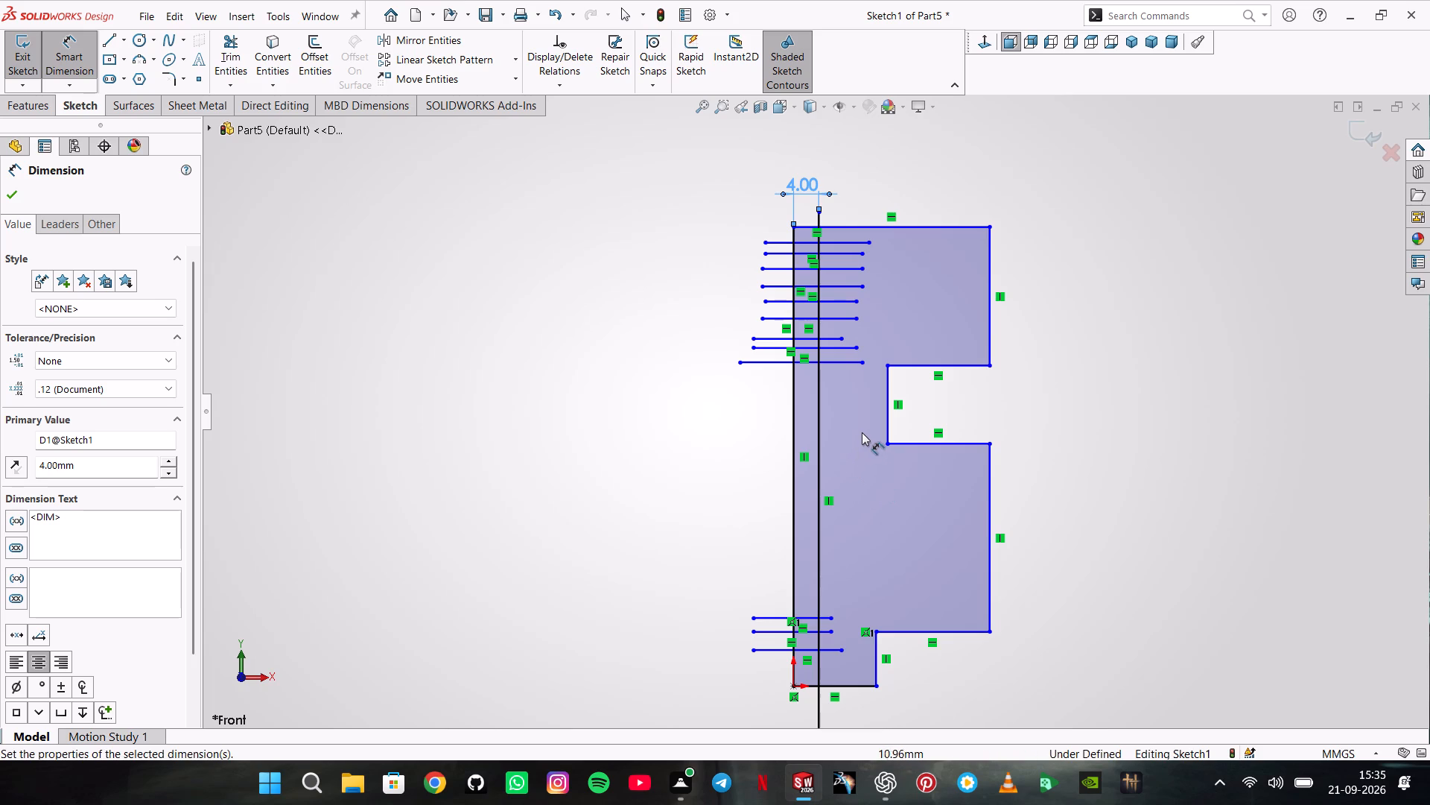
click(785, 243)
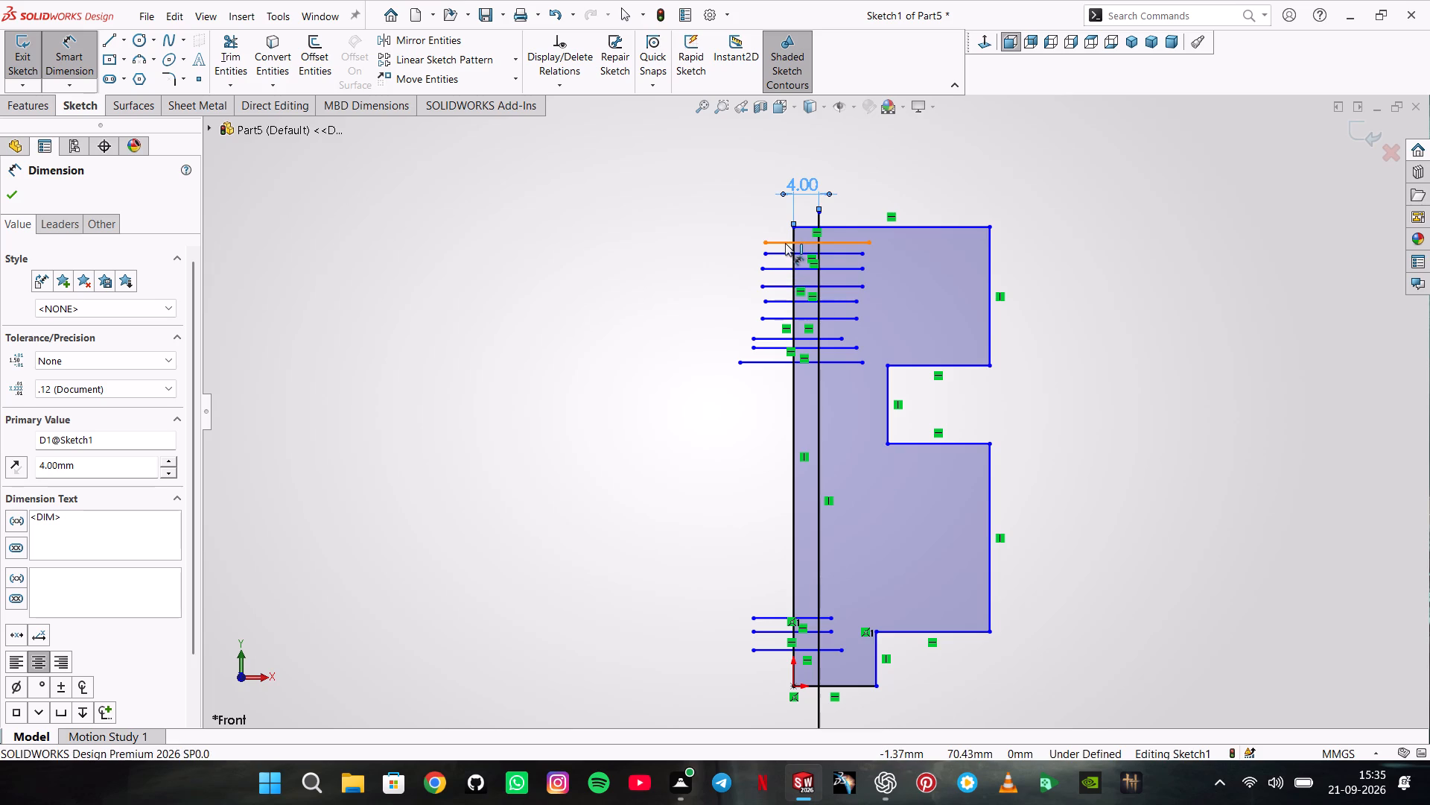
click(805, 225)
click(698, 238)
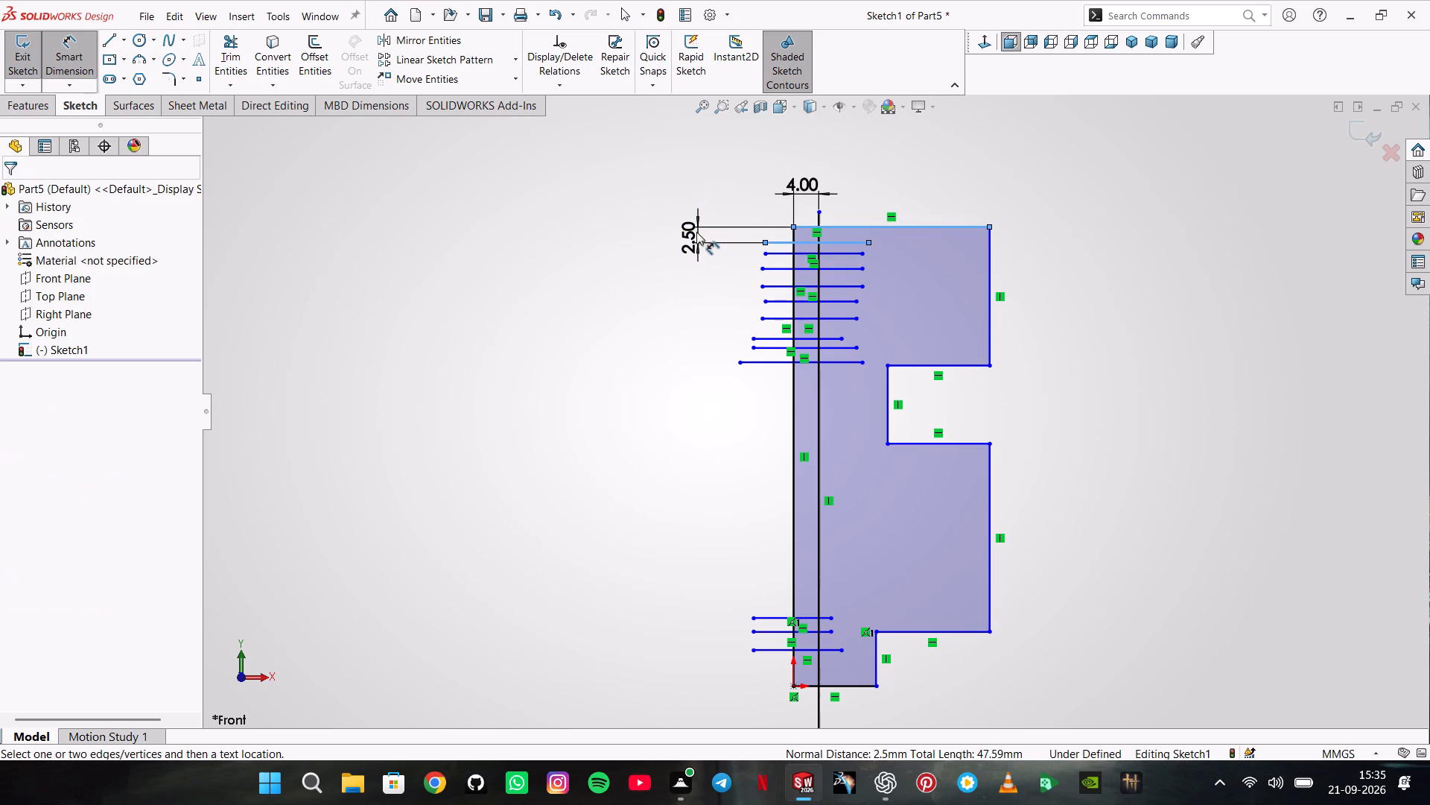
key(2)
key(Return)
Dimension the second-lowest line of the upper stack from the profile's bottom edge, try 46 mm, and undo that value.
scroll(696, 232, up, 1)
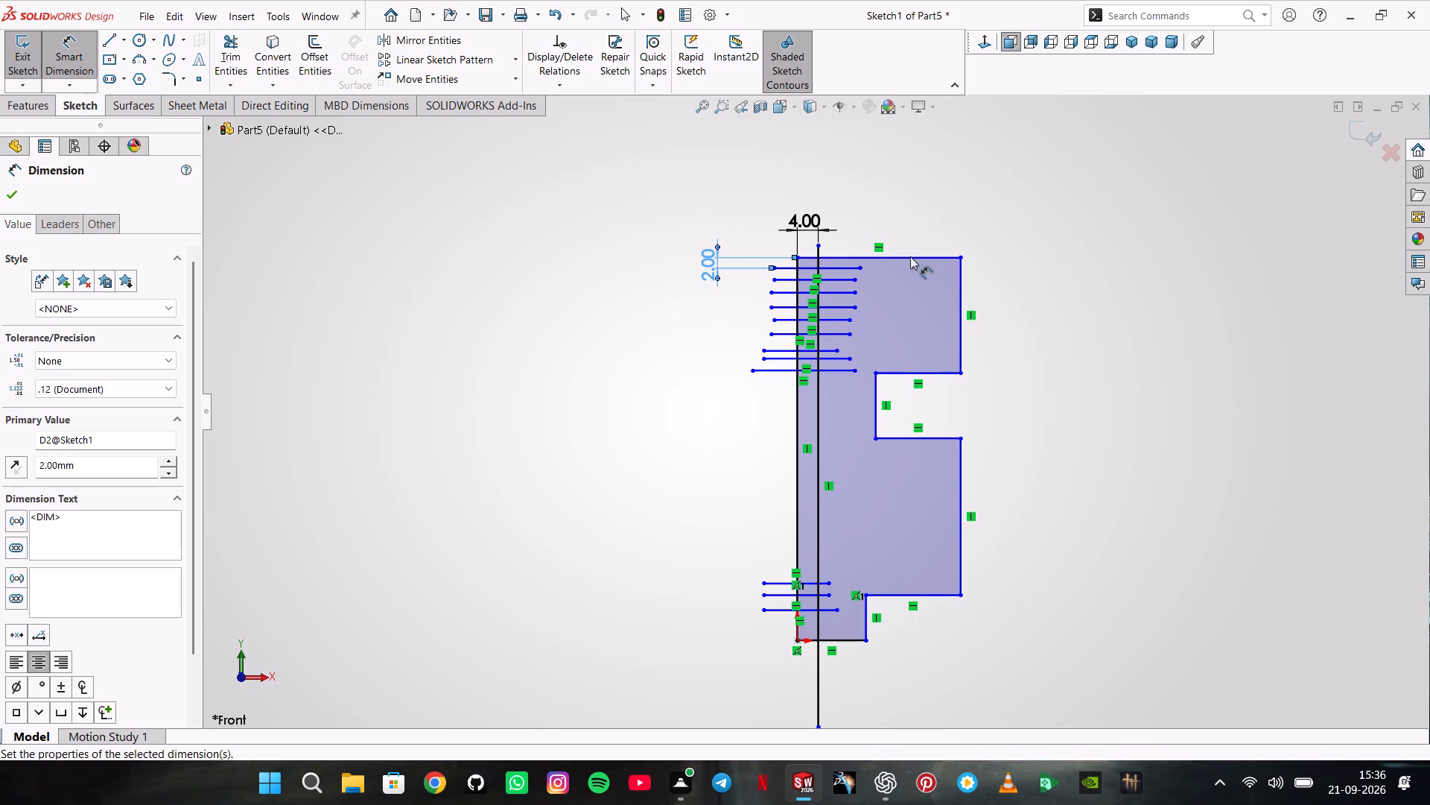
click(789, 359)
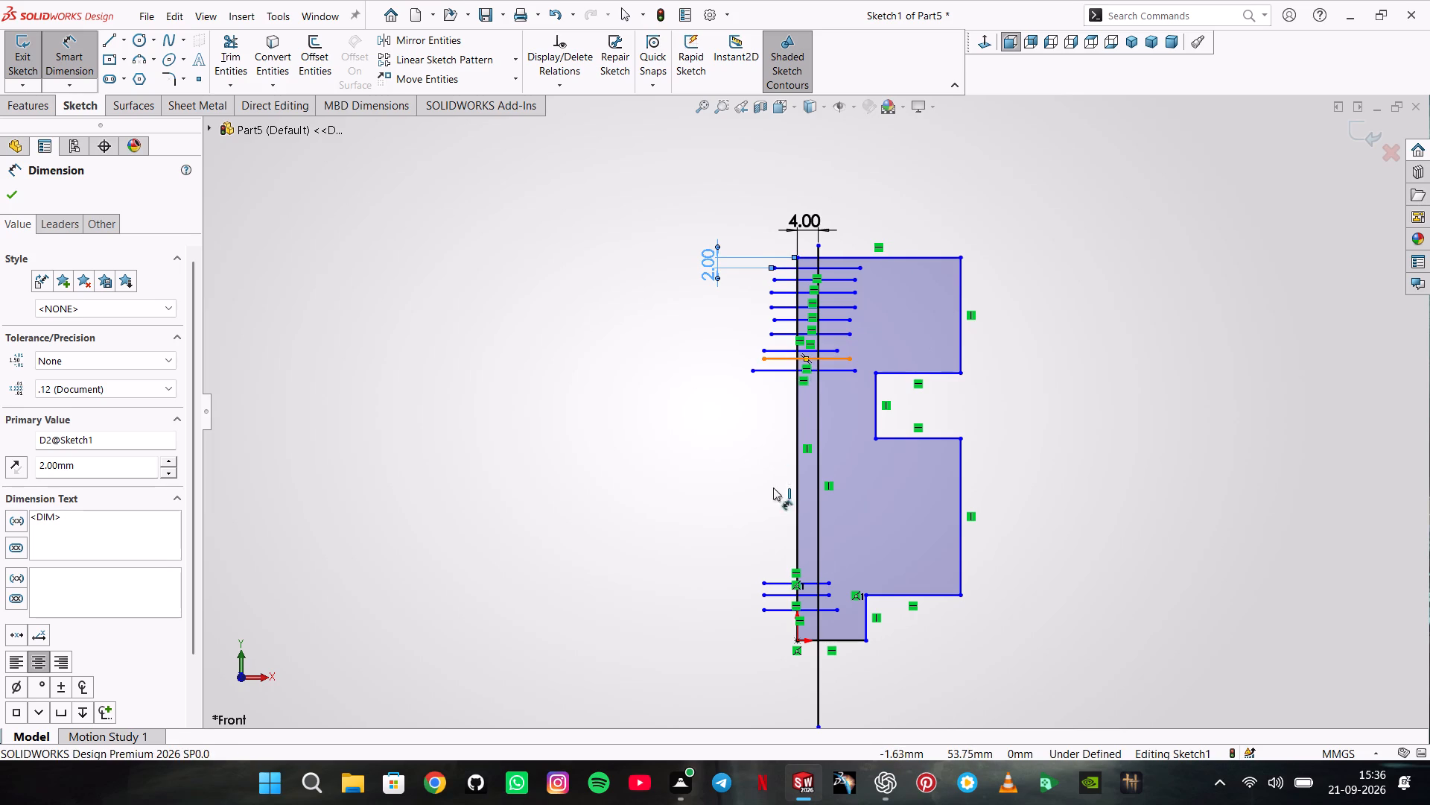
click(836, 641)
click(607, 547)
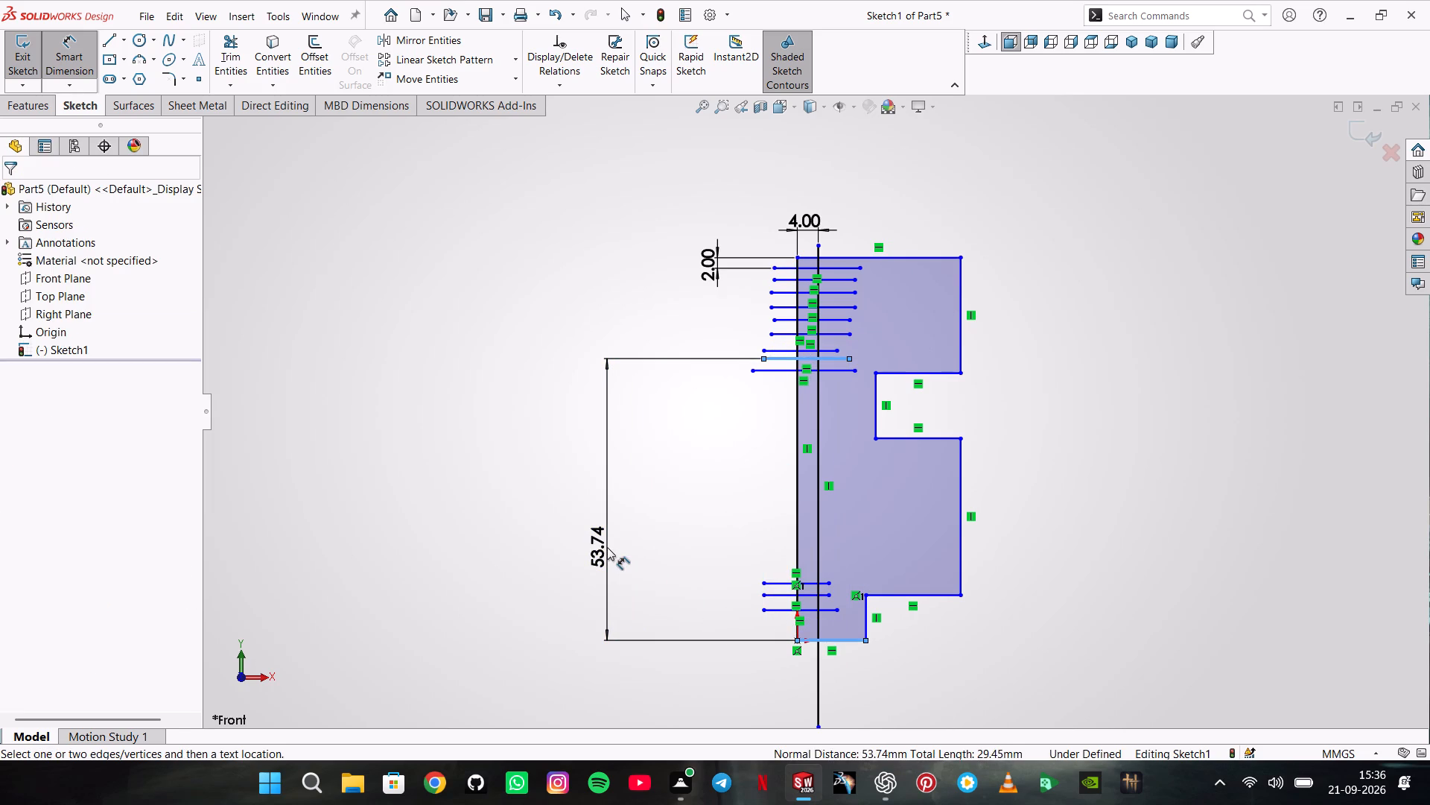
text(46)
key(Return)
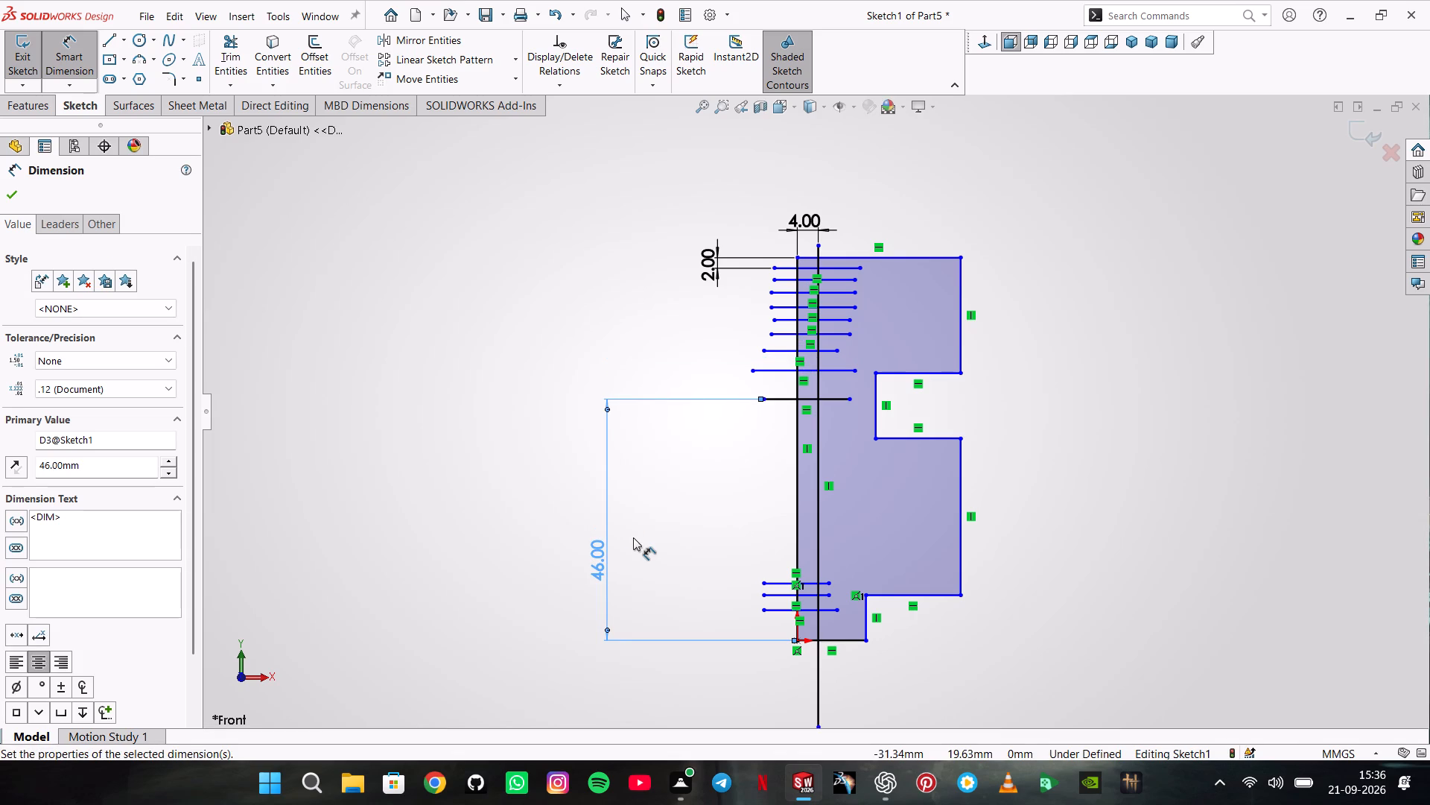
key(ctrl+z)
key(Escape)
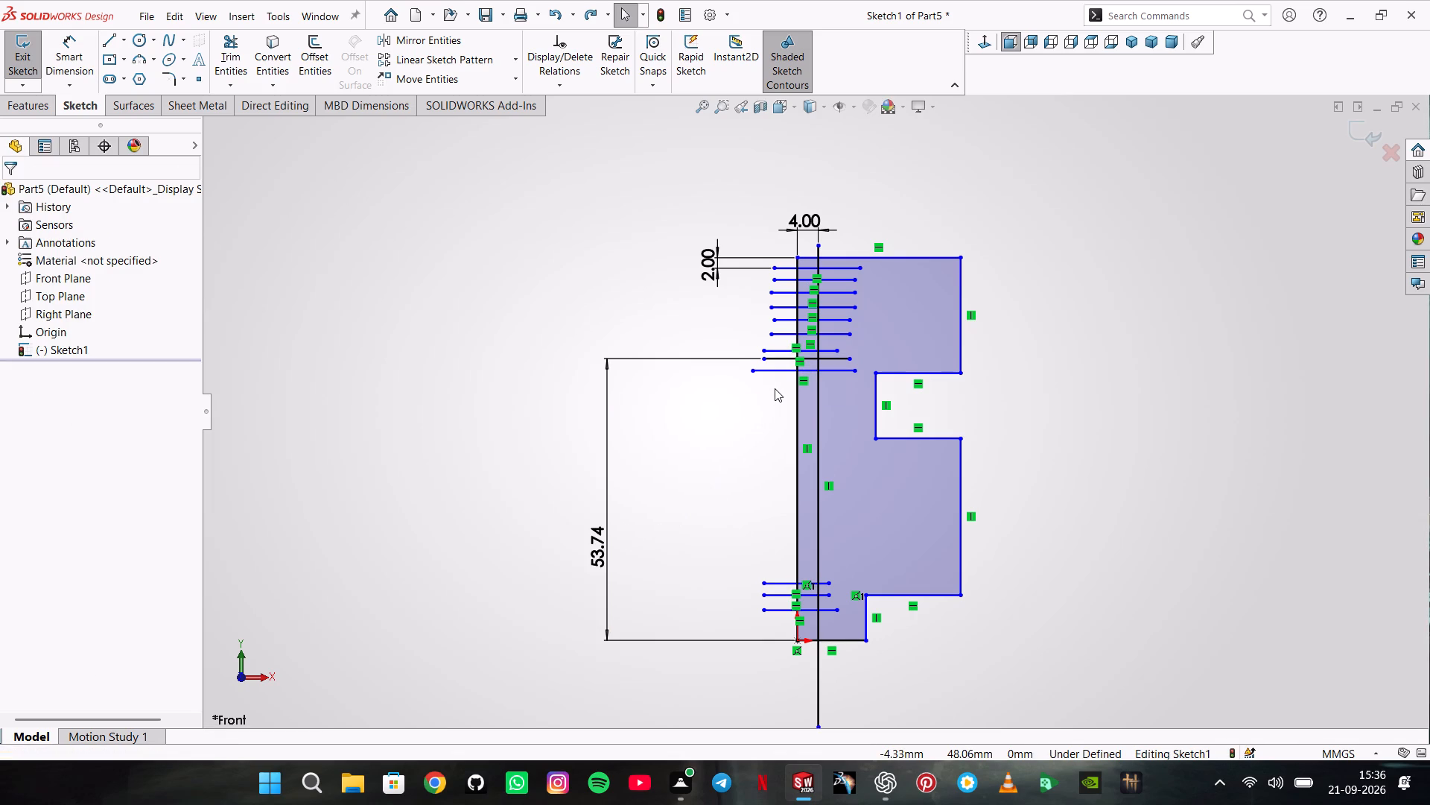
key(Escape)
key(Escape)
Dimension the profile's outer vertical edge below the notch as 38 mm.
click(967, 511)
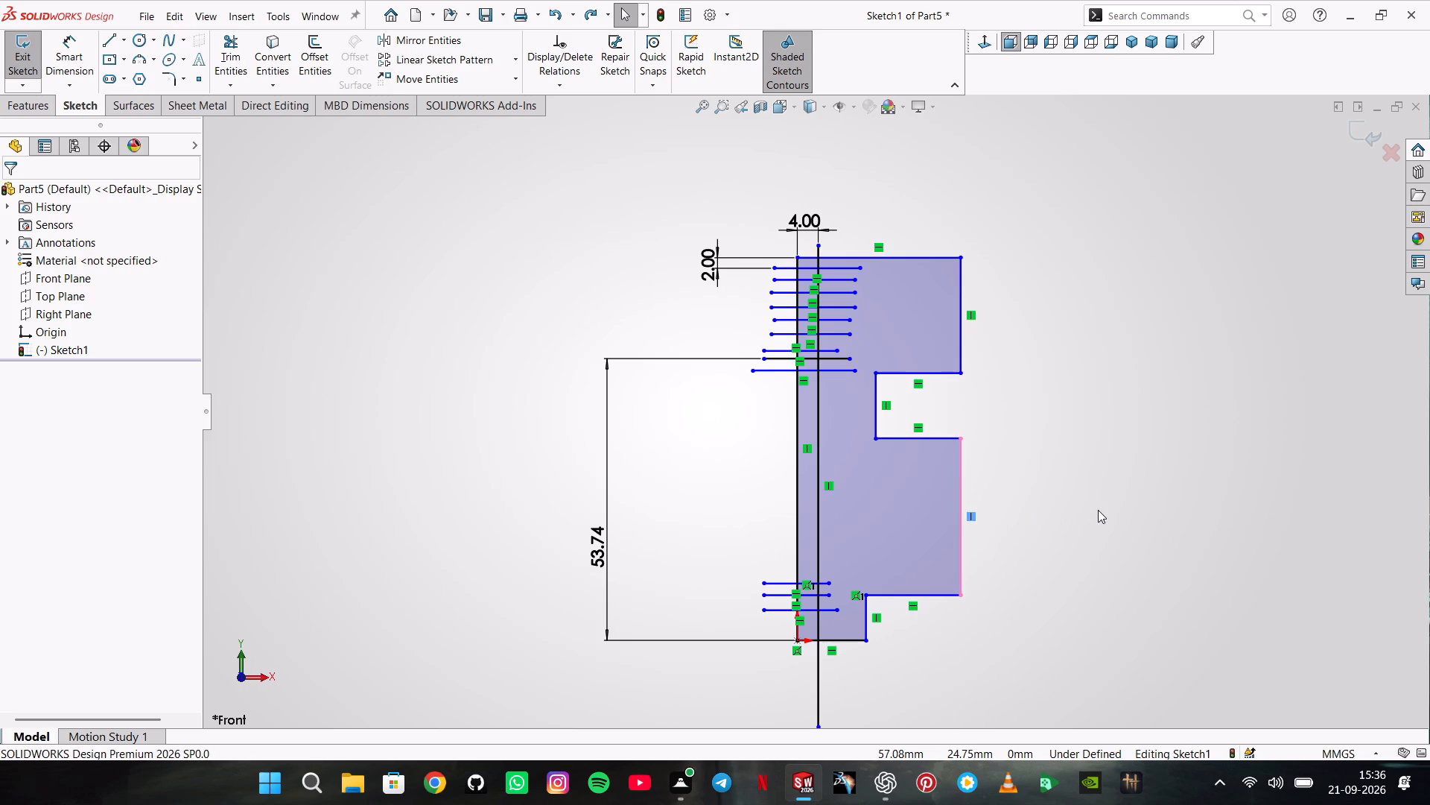
click(86, 63)
click(957, 500)
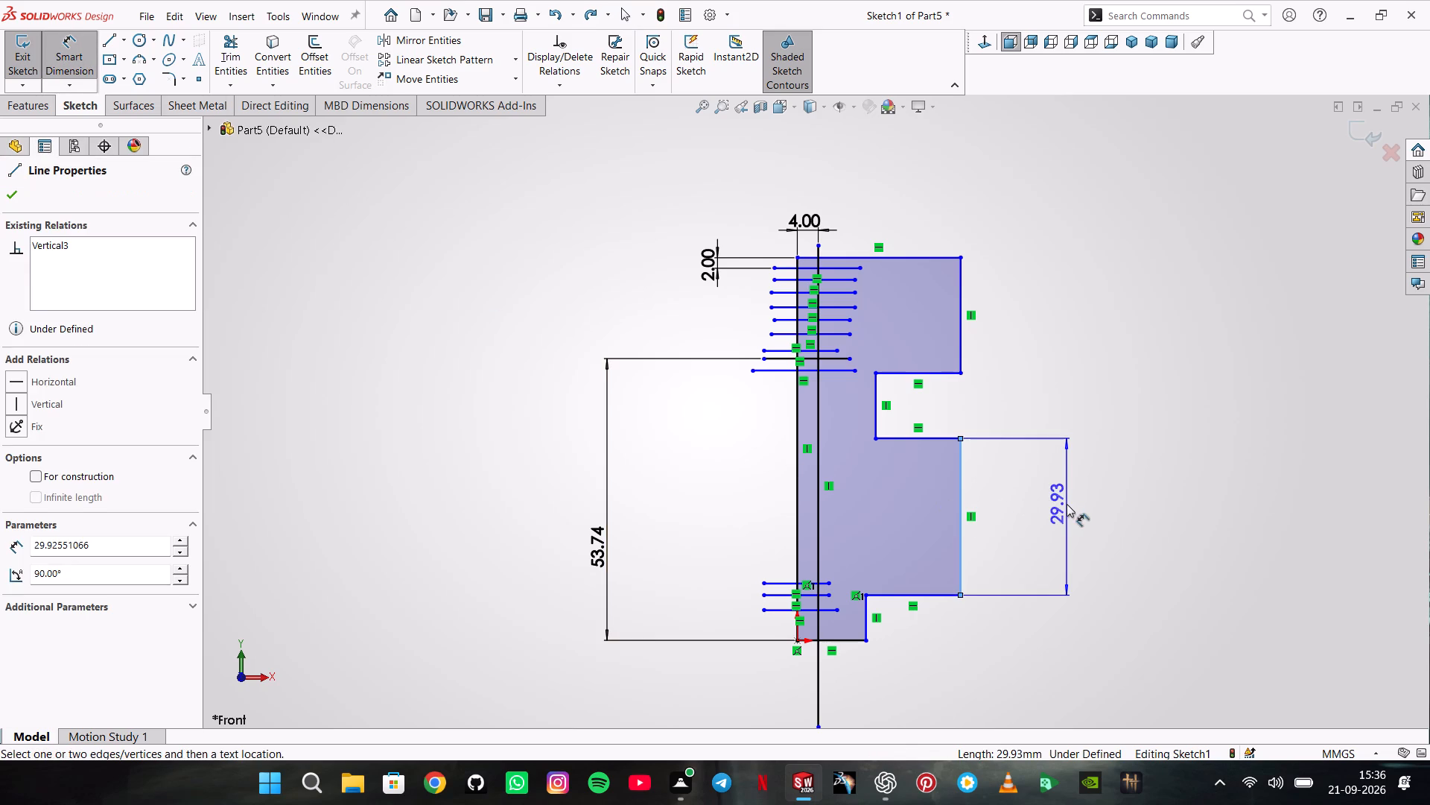
click(1067, 504)
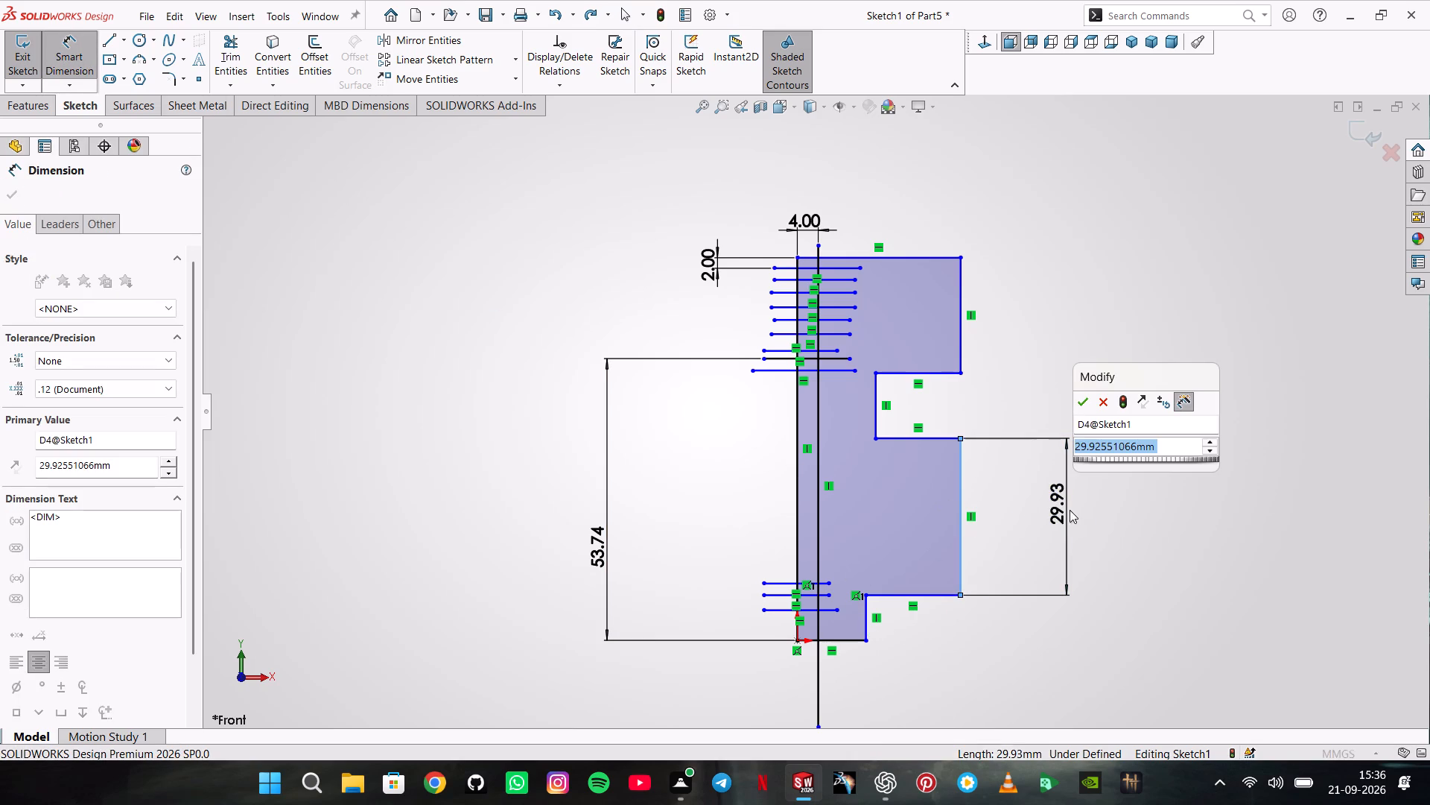
text(38)
key(Return)
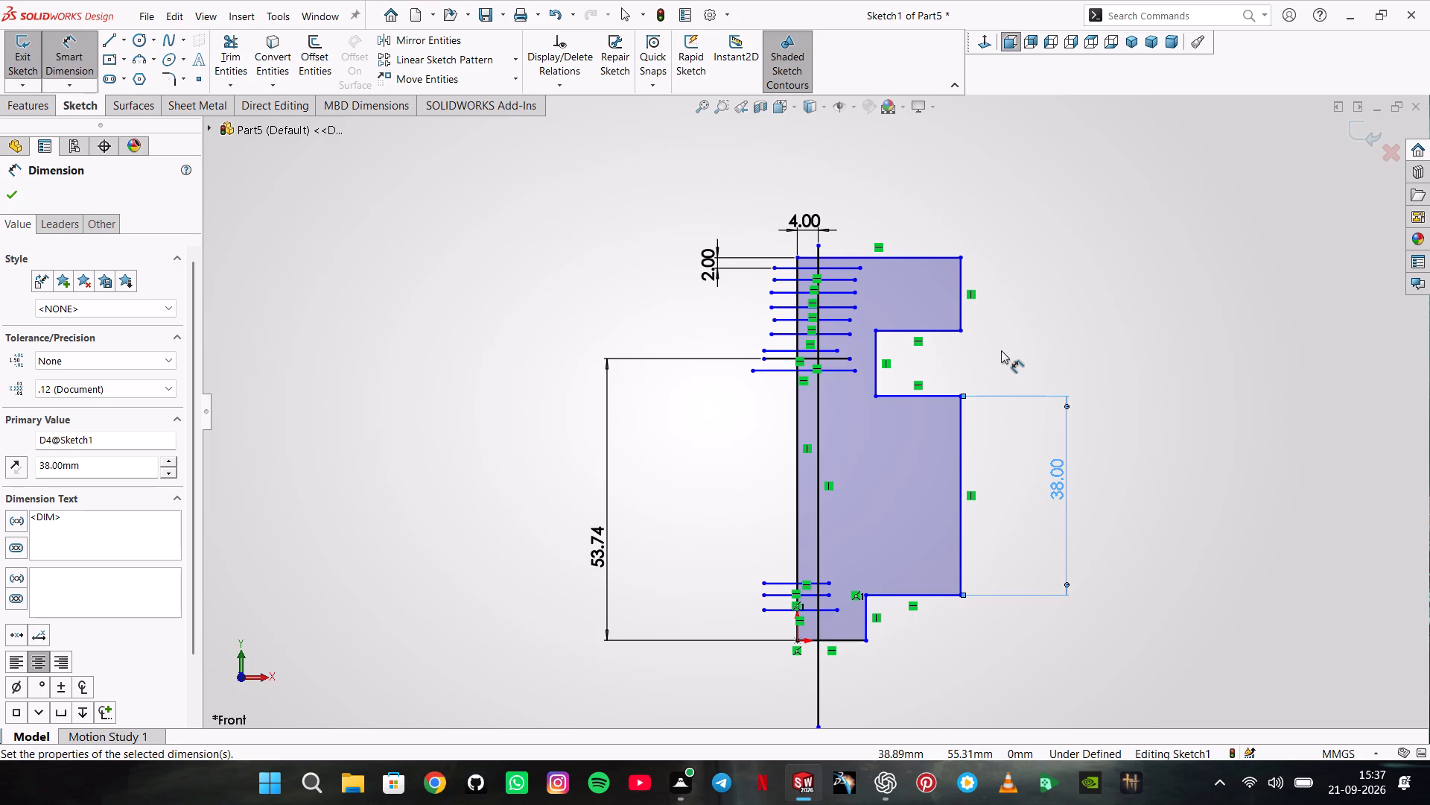
Dimension the height of the notch's inner vertical edge.
click(878, 357)
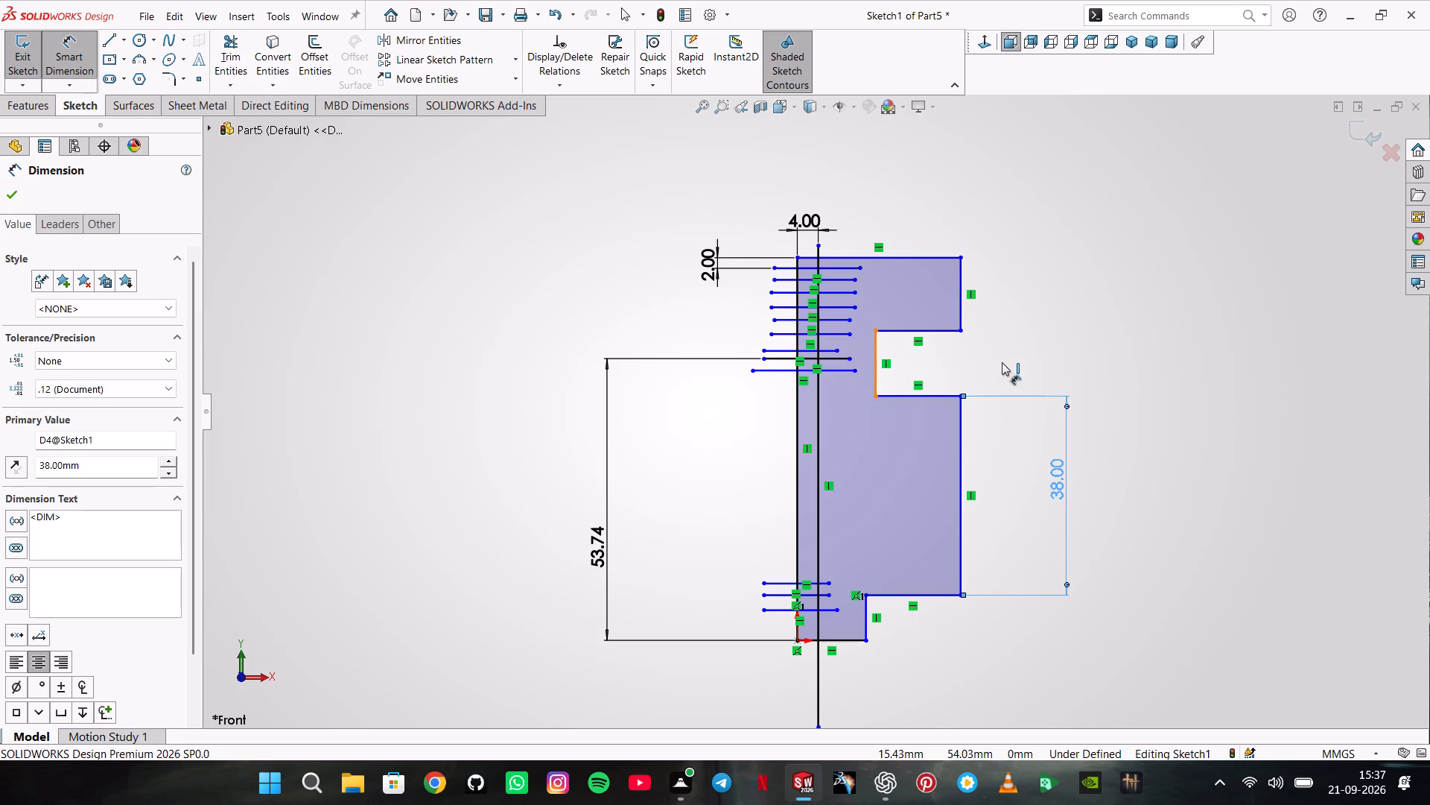
click(1037, 364)
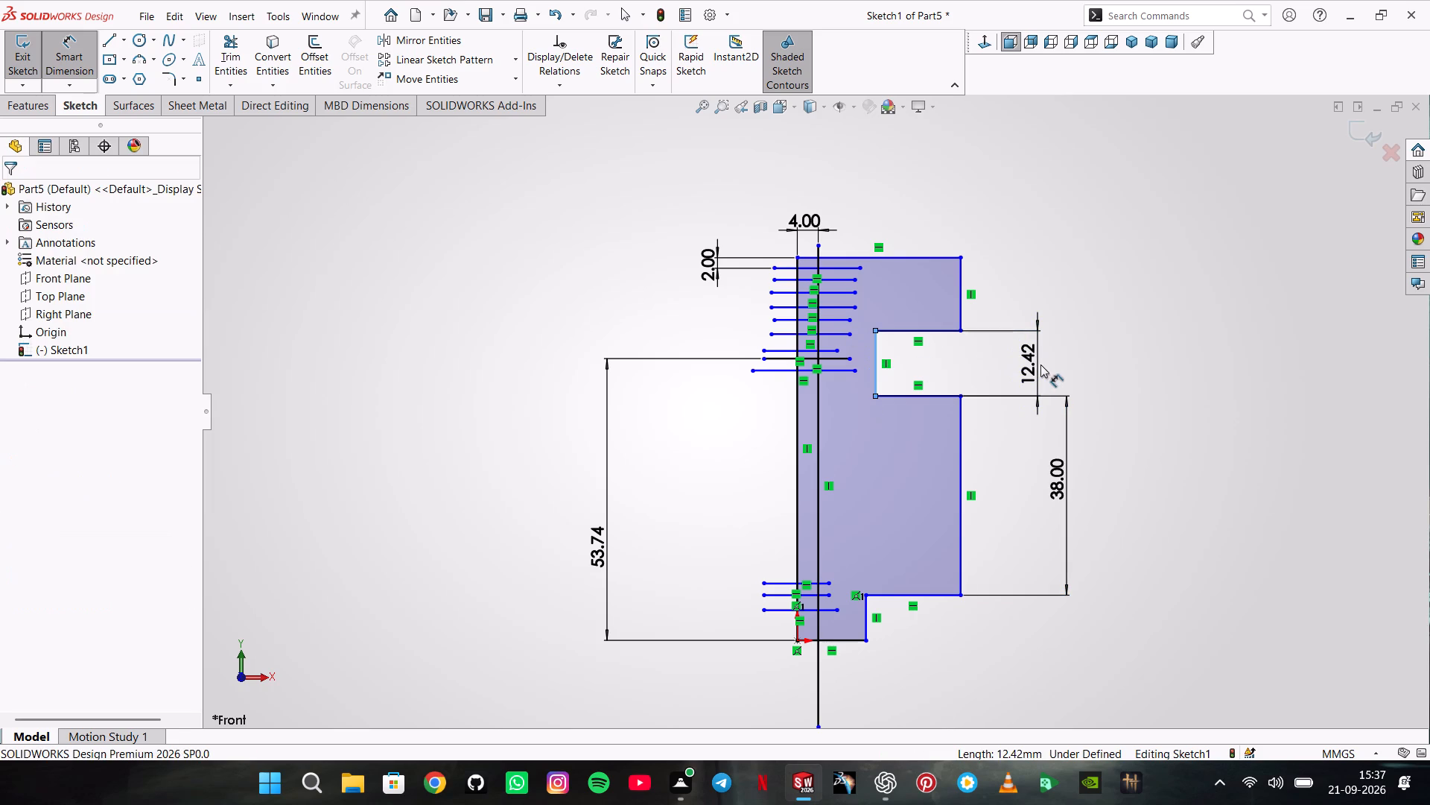
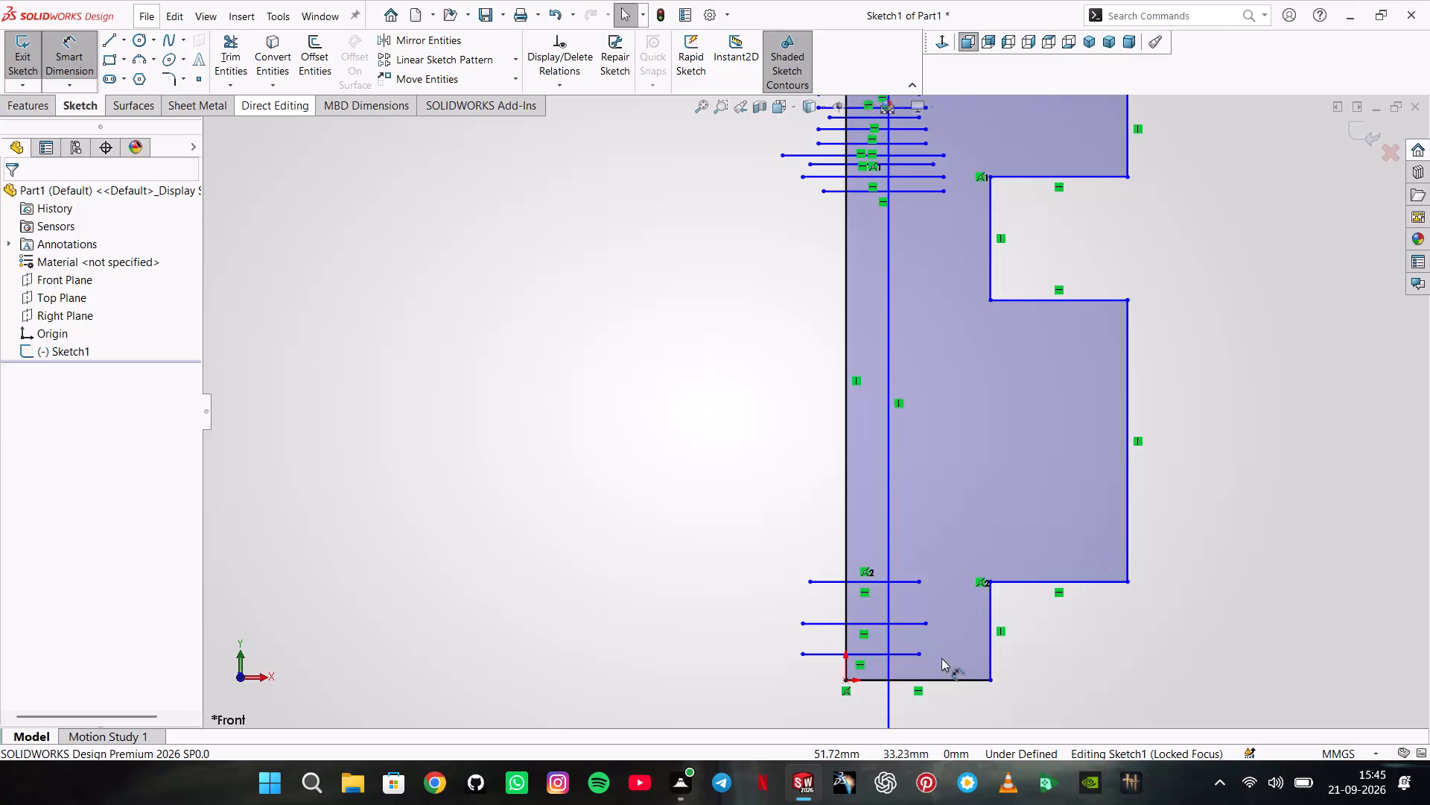
Dimension the width of the profile's bottom edge as 21.5 mm.
click(932, 681)
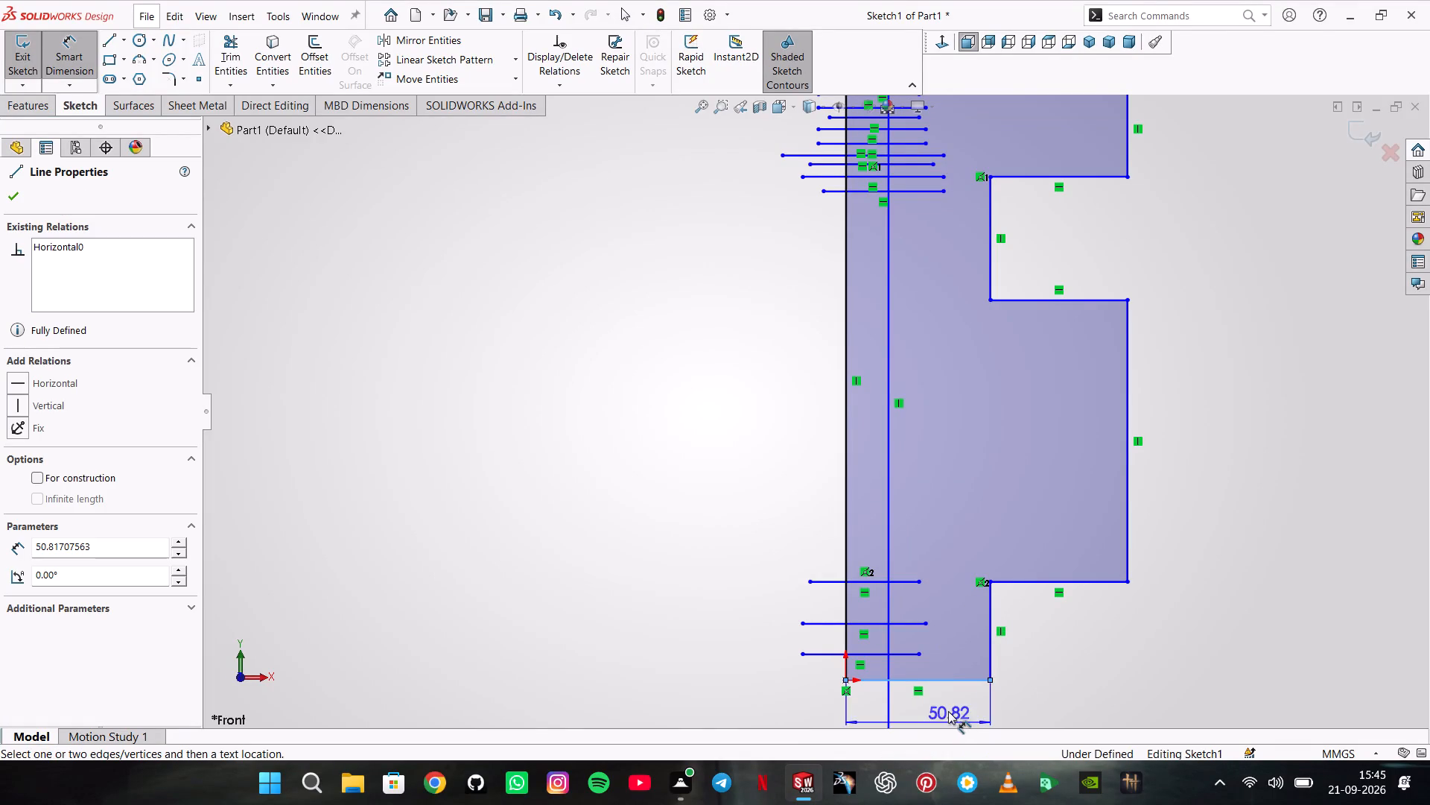
scroll(932, 666, up, 3)
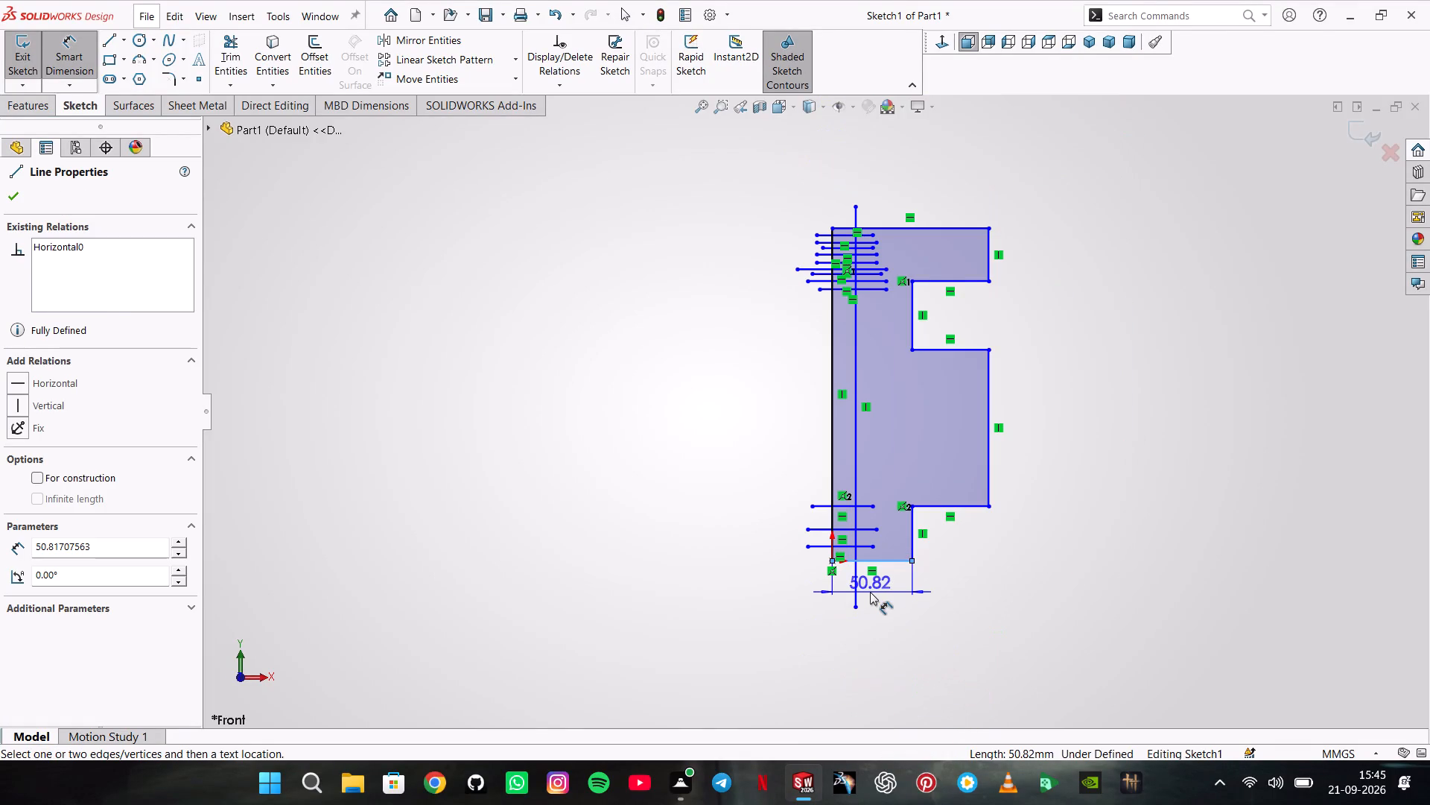
click(870, 592)
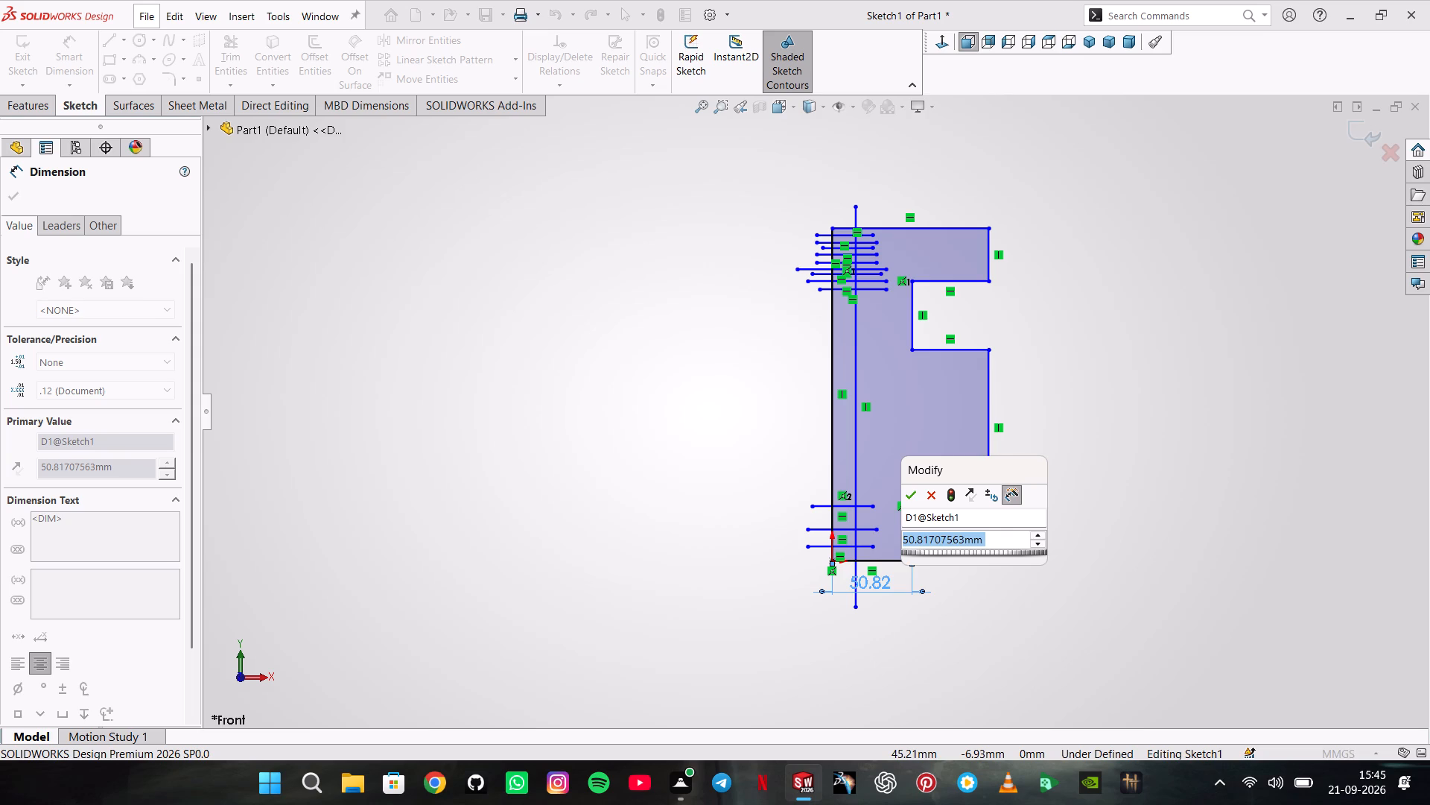
key(9)
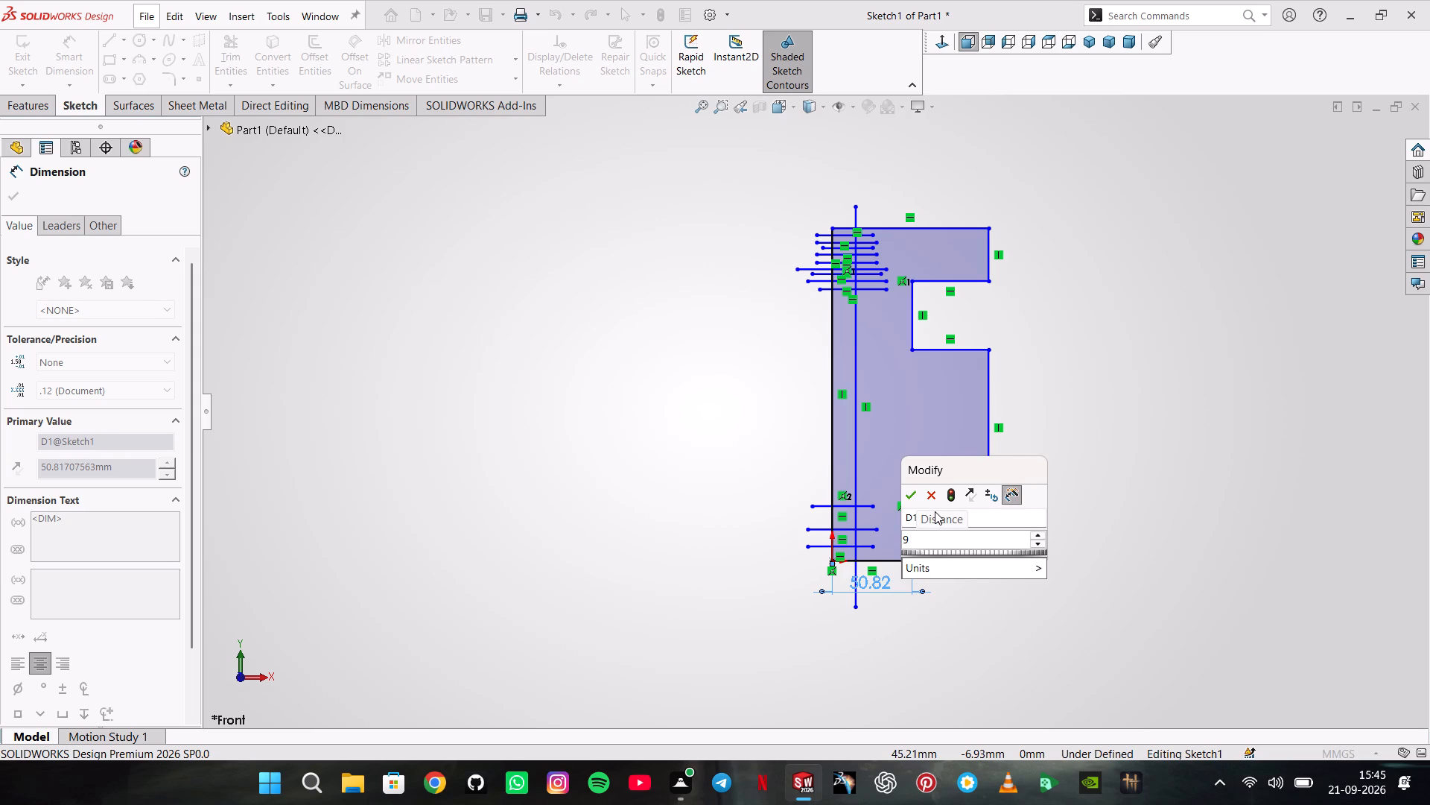
key(BackSpace)
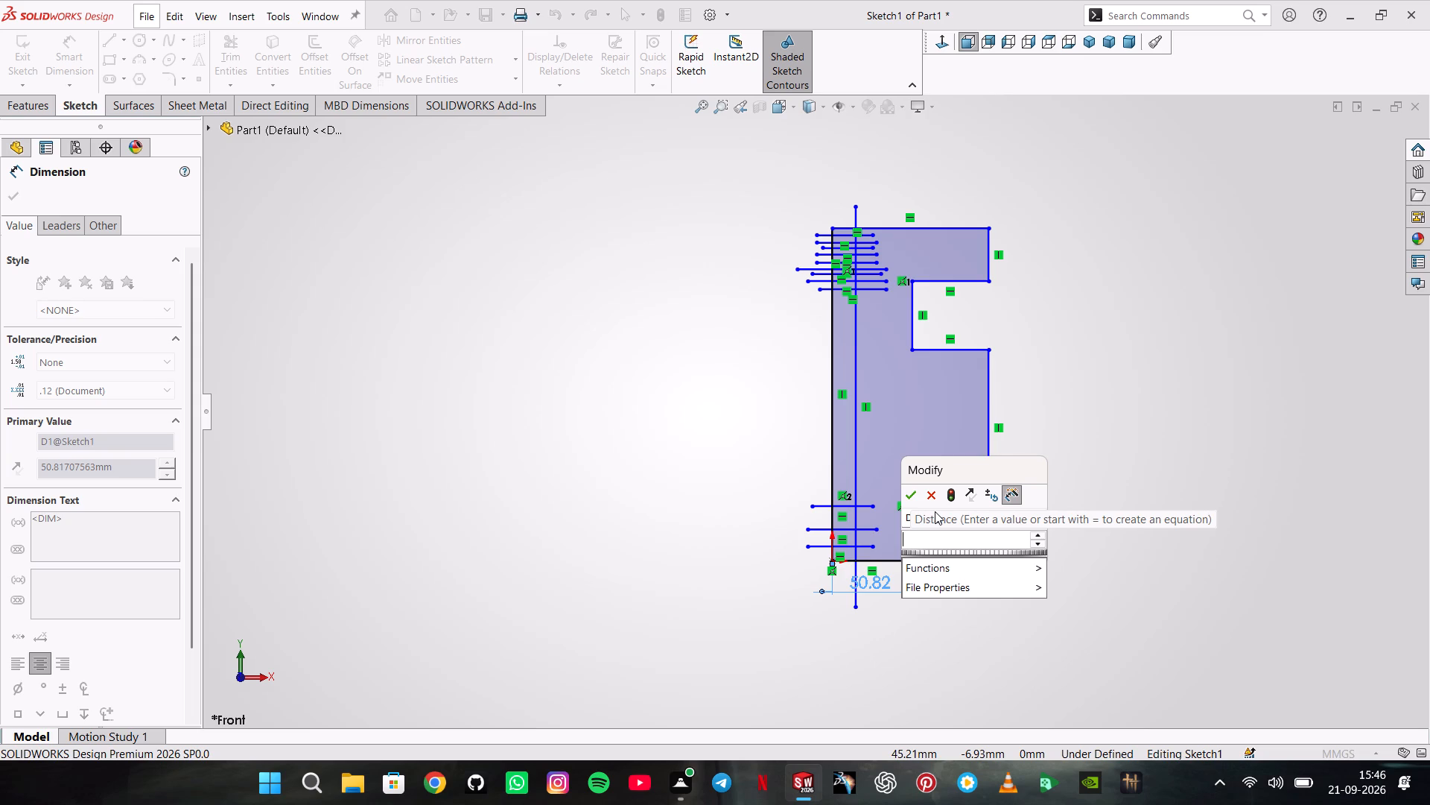
text(210)
key(BackSpace)
text(.5)
key(Return)
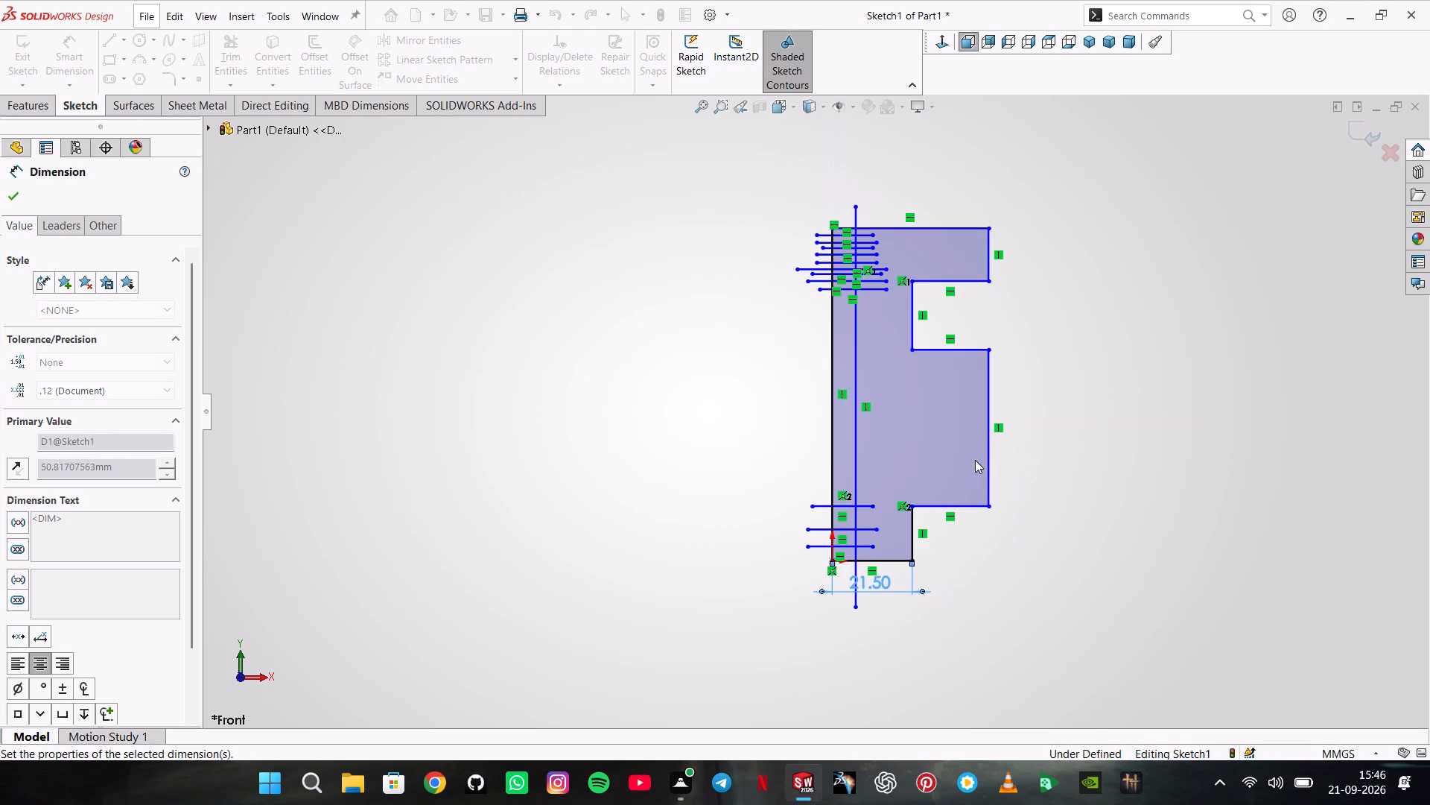
Dimension the distance between the profile's long vertical edge and the long vertical line inside it as 4.5 mm.
click(855, 475)
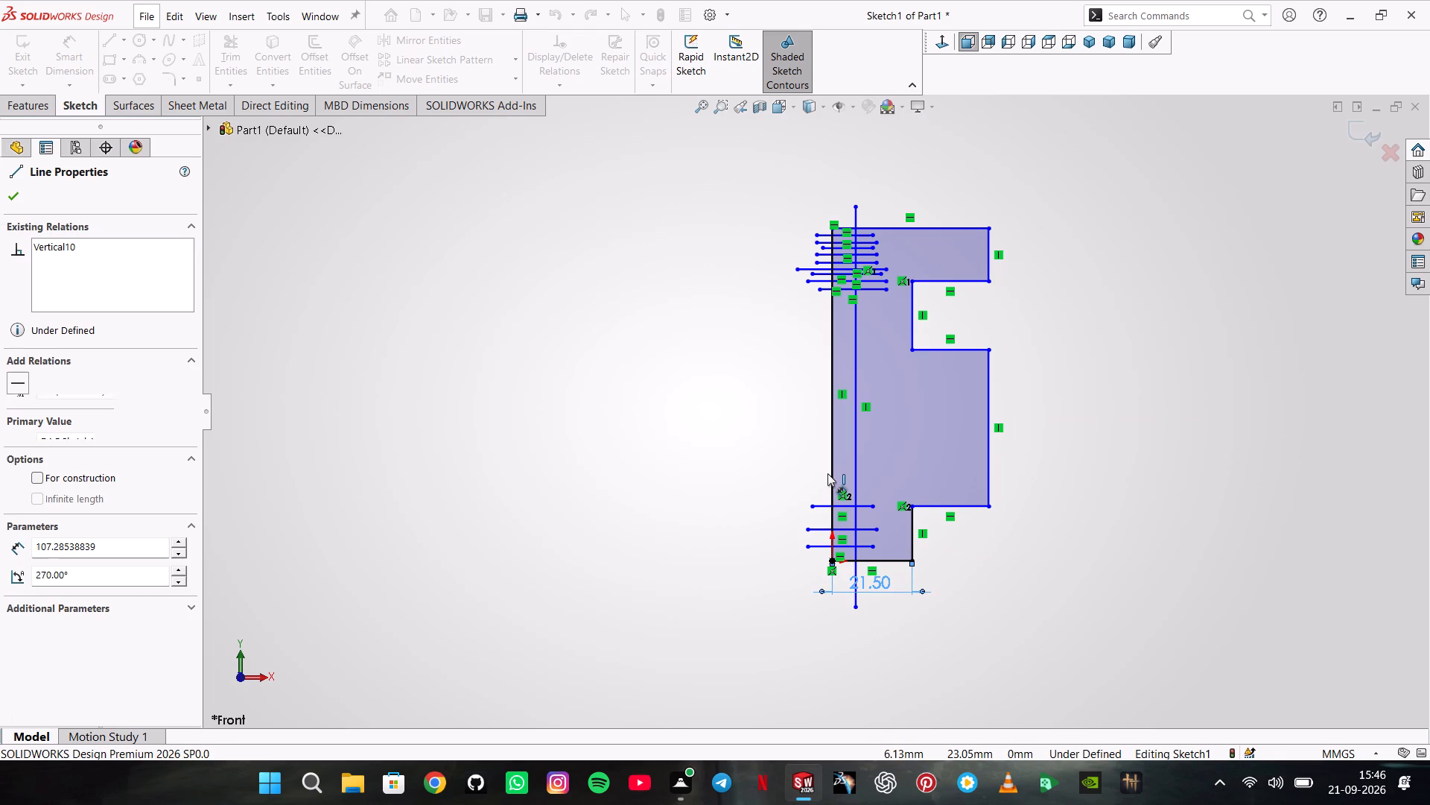
click(831, 473)
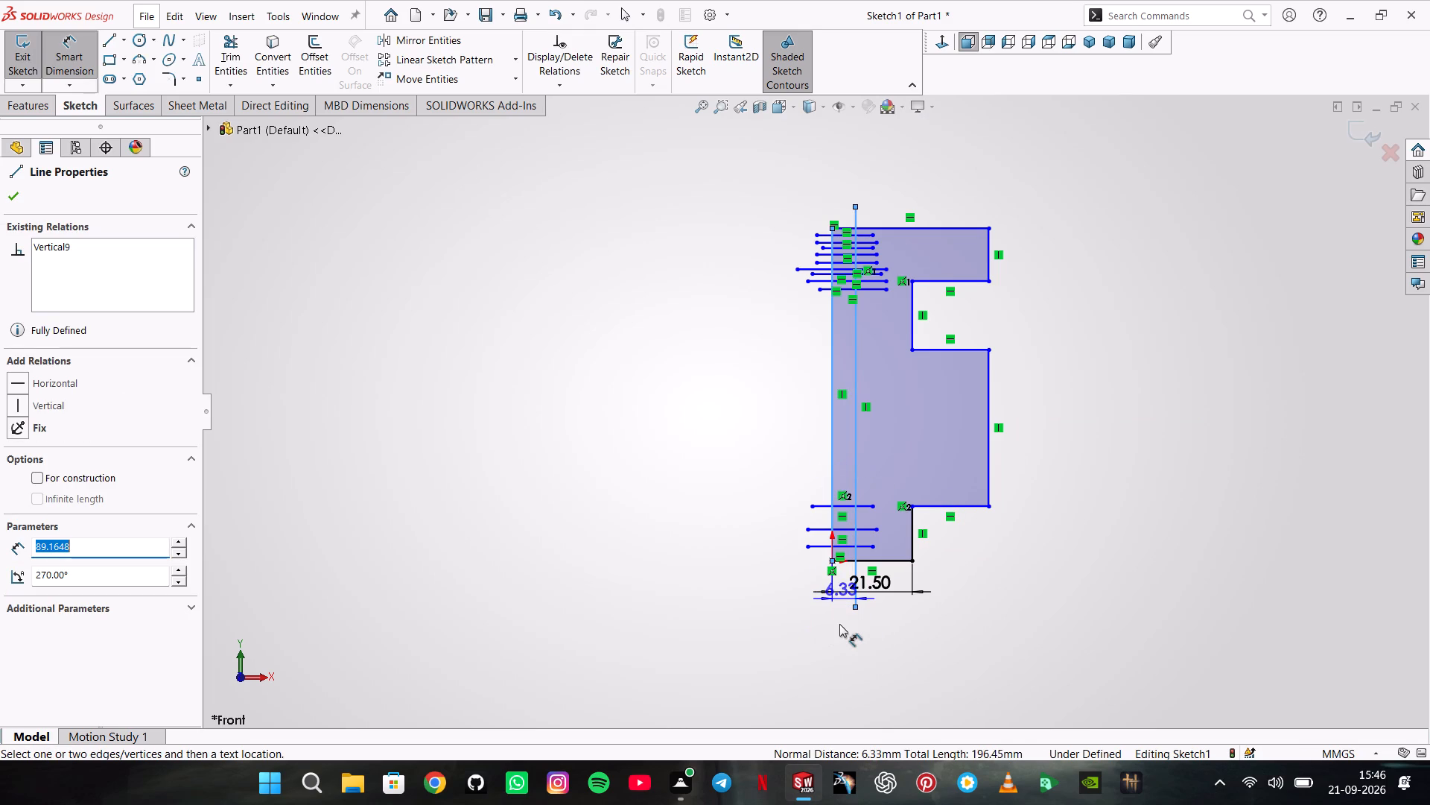
click(839, 624)
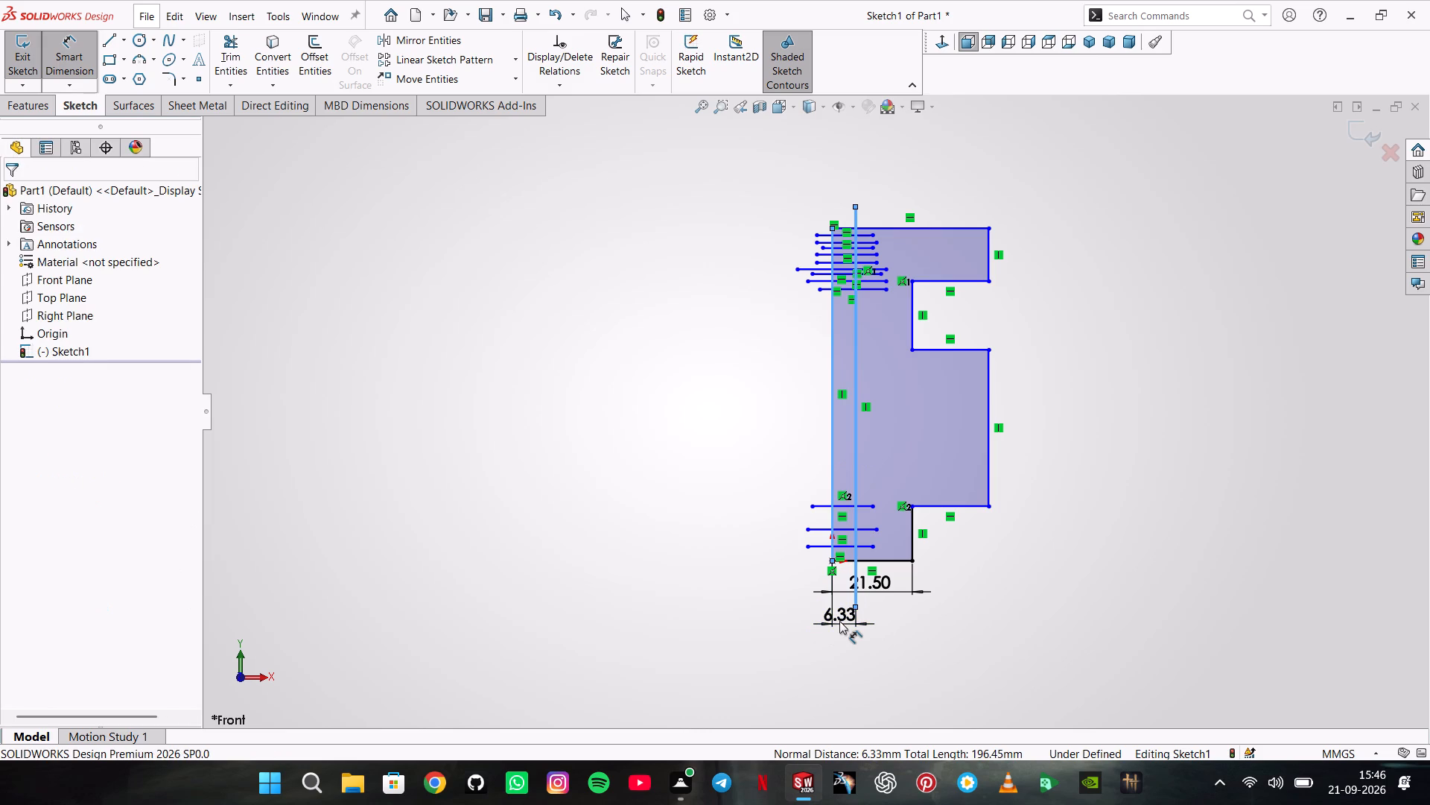
text(4.5)
key(Return)
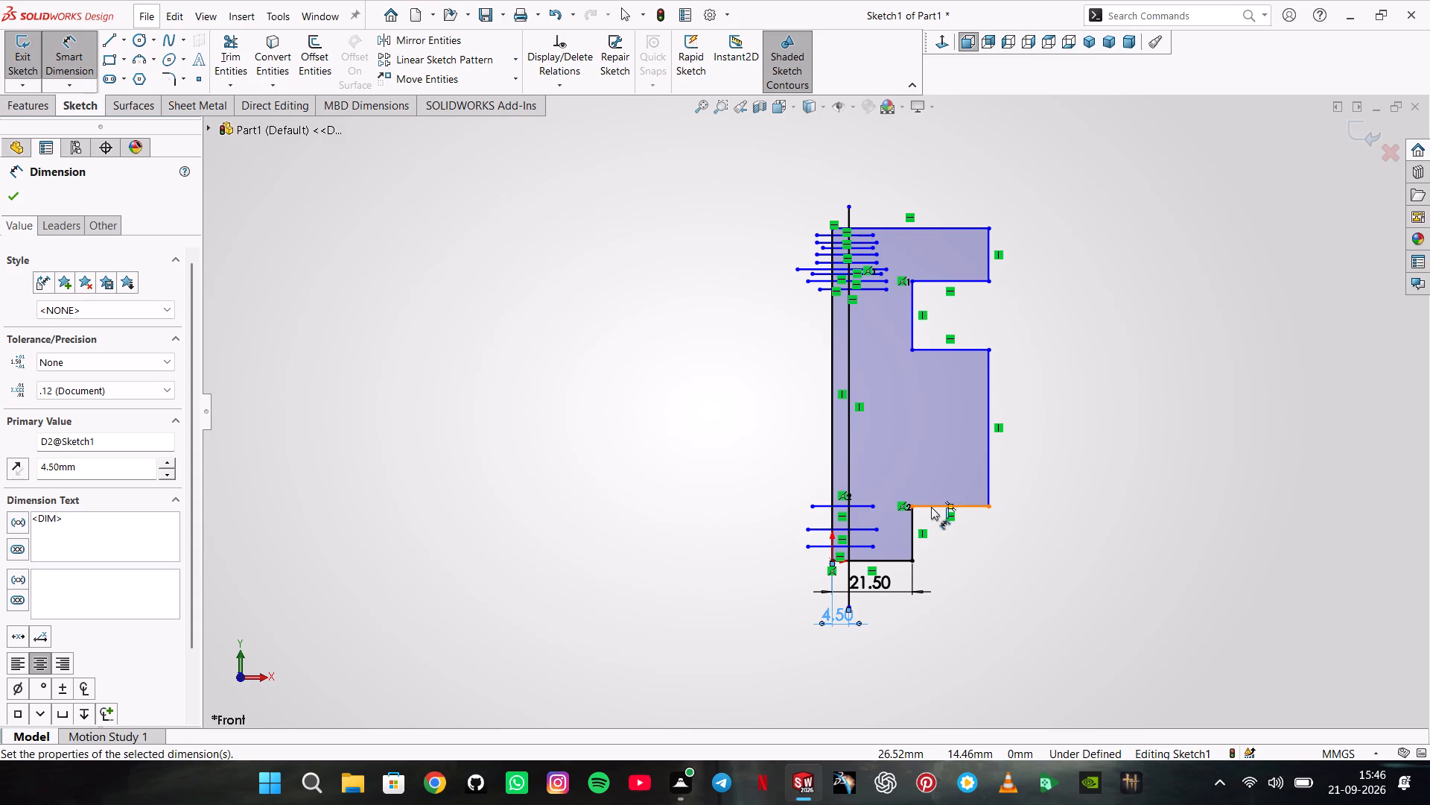
Set the width of the profile's bottom edge to 9.5 mm.
double_click(876, 581)
text(9.5)
key(Return)
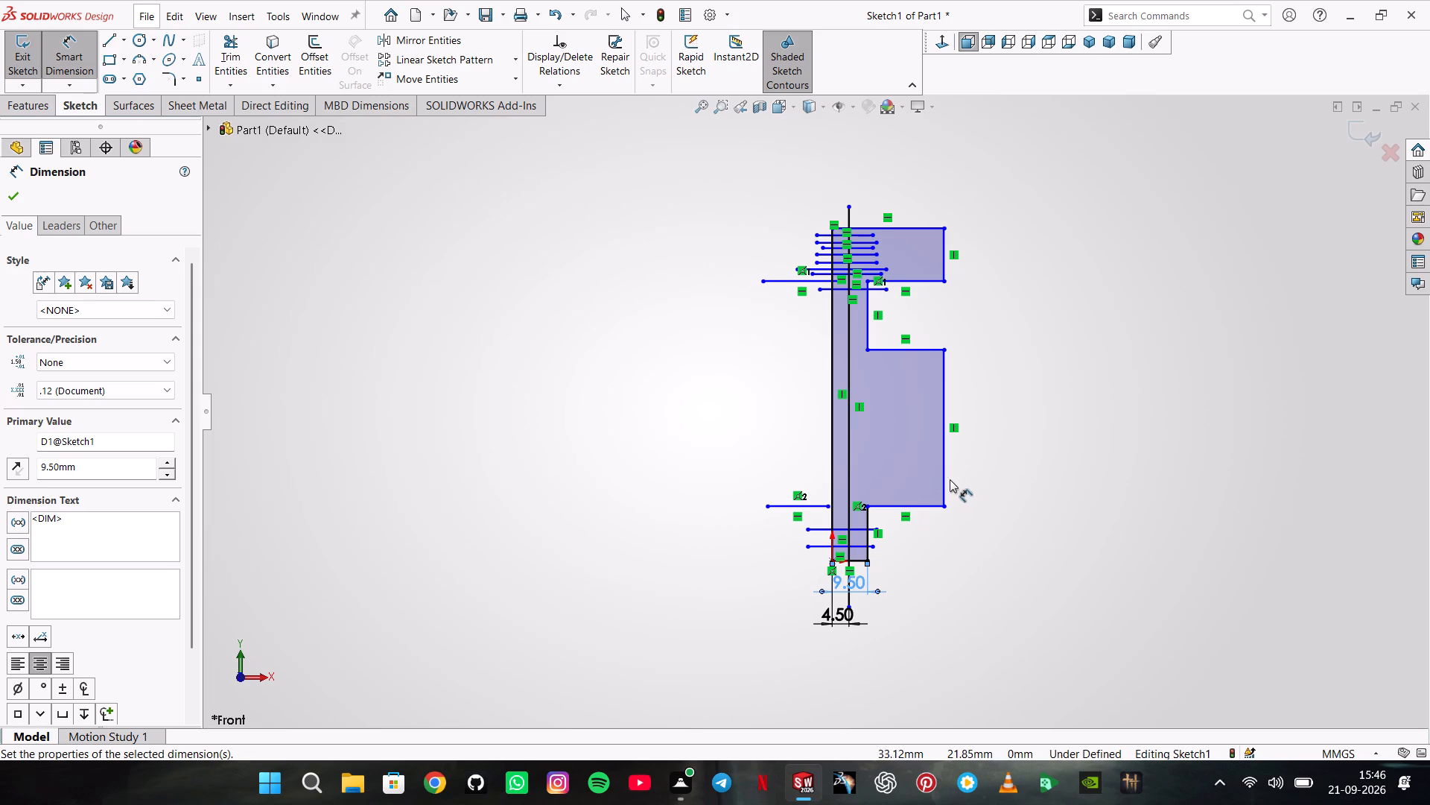
Dimension the distance from the long vertical edge to the outer vertical edge below the notch as 21.5 mm.
click(947, 481)
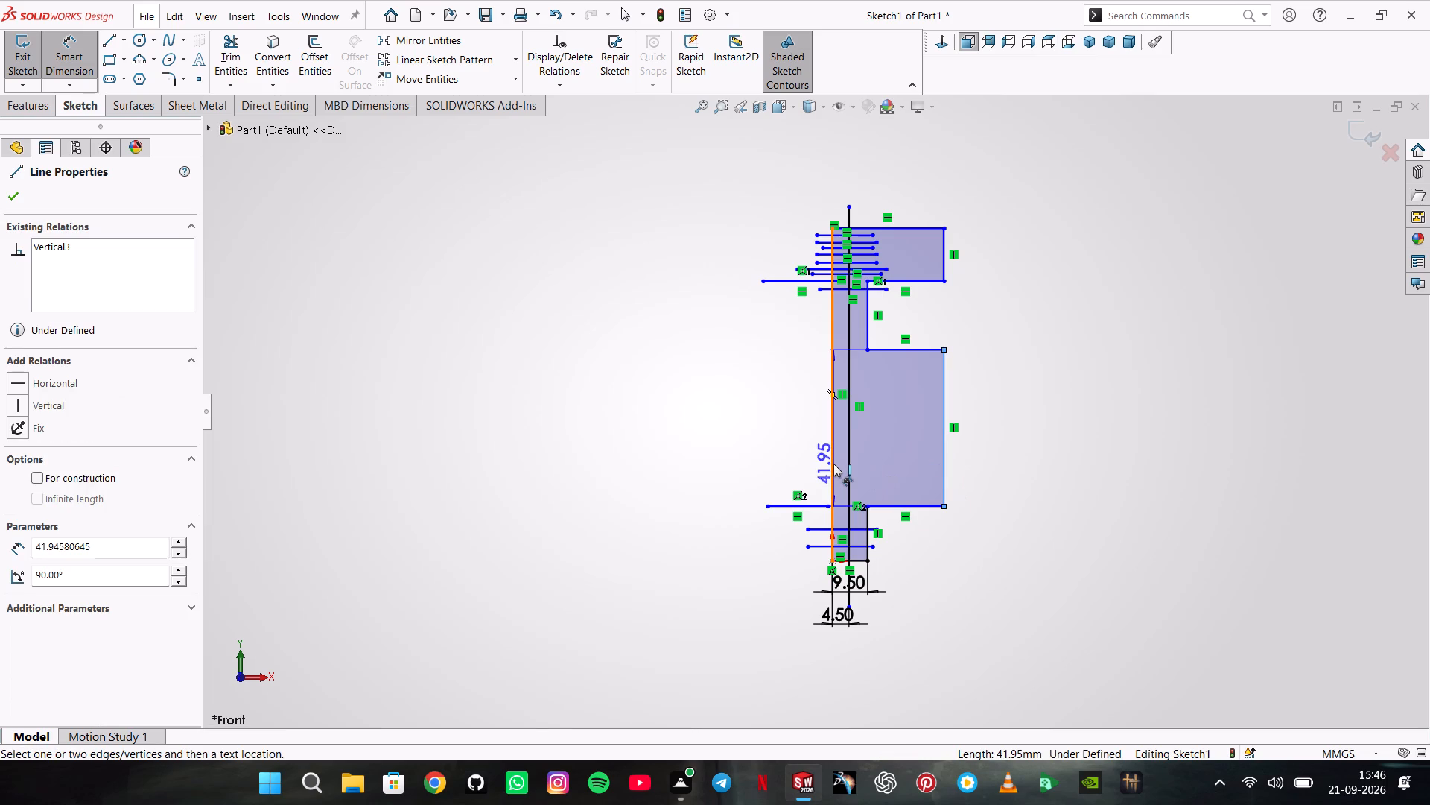
click(833, 464)
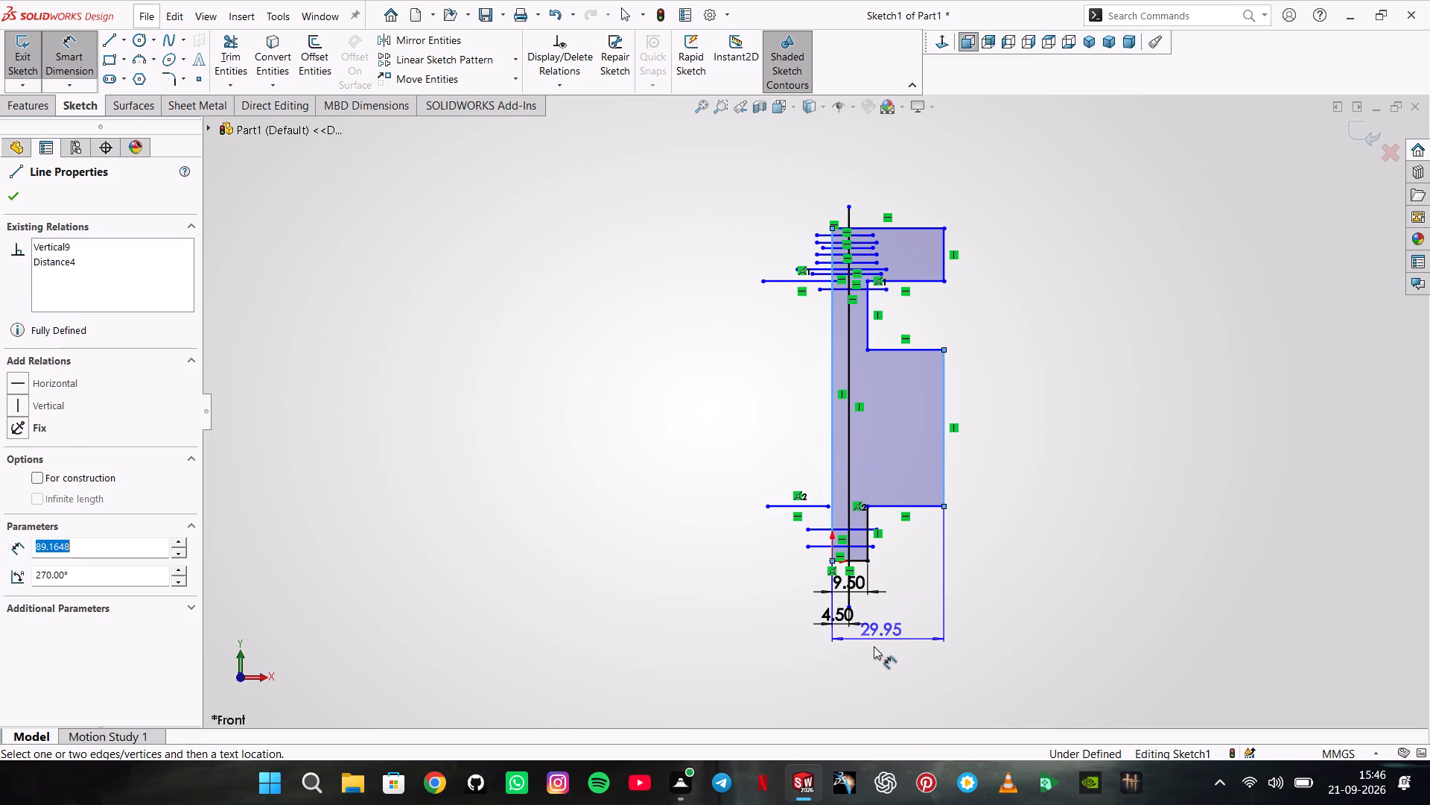
click(871, 646)
text(21.5)
key(Return)
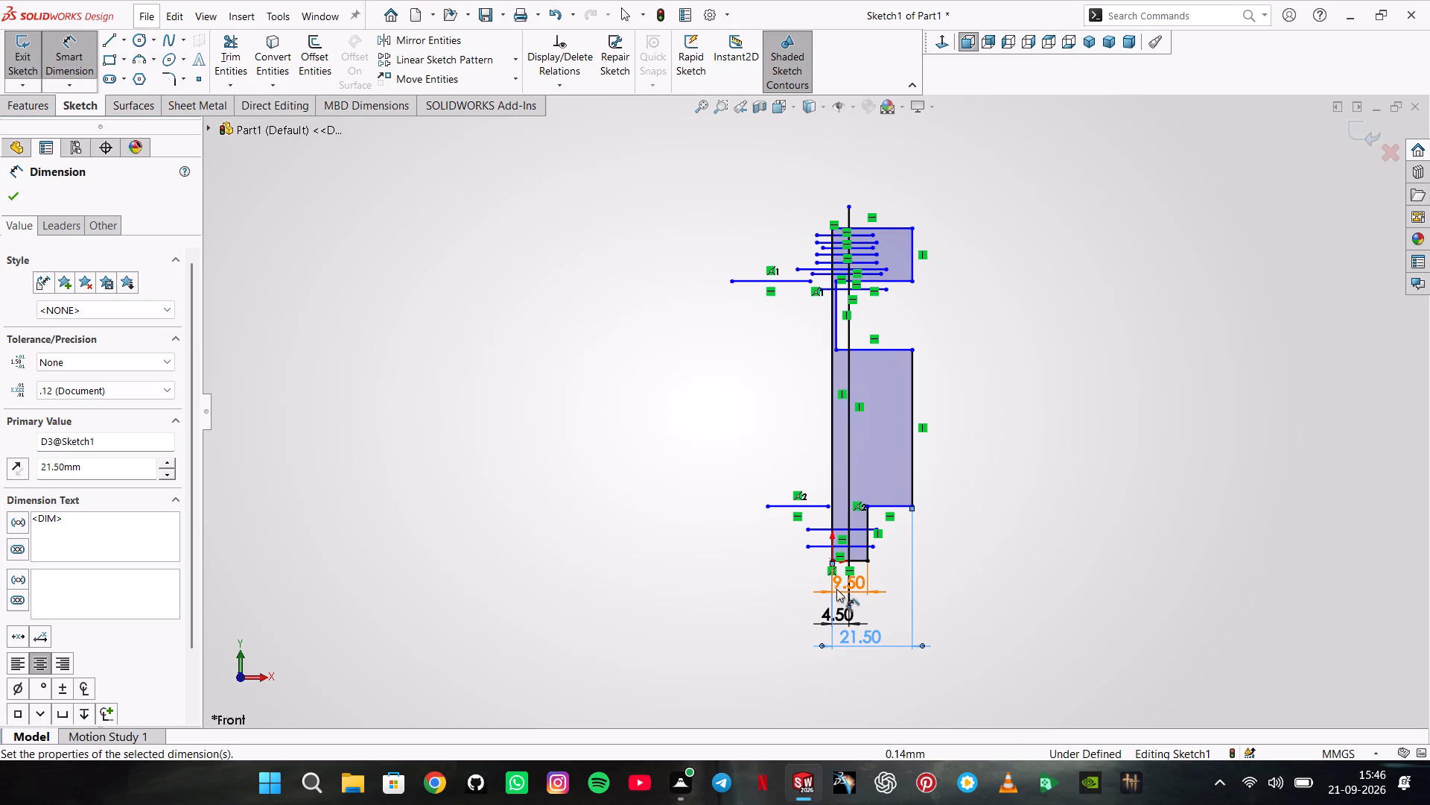
Set the distance between the long vertical edge and the inner vertical line to 4 mm.
double_click(842, 613)
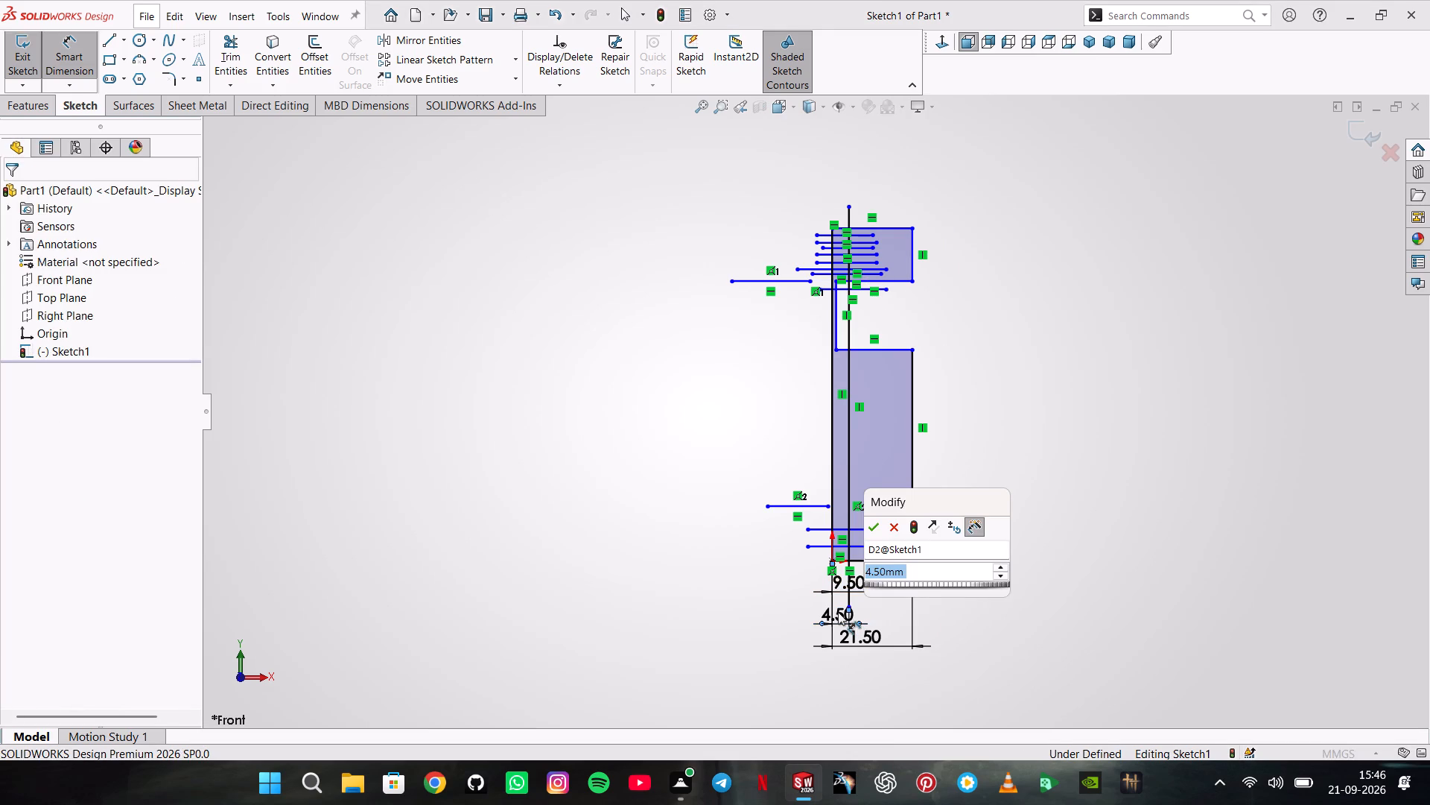
key(4)
key(Return)
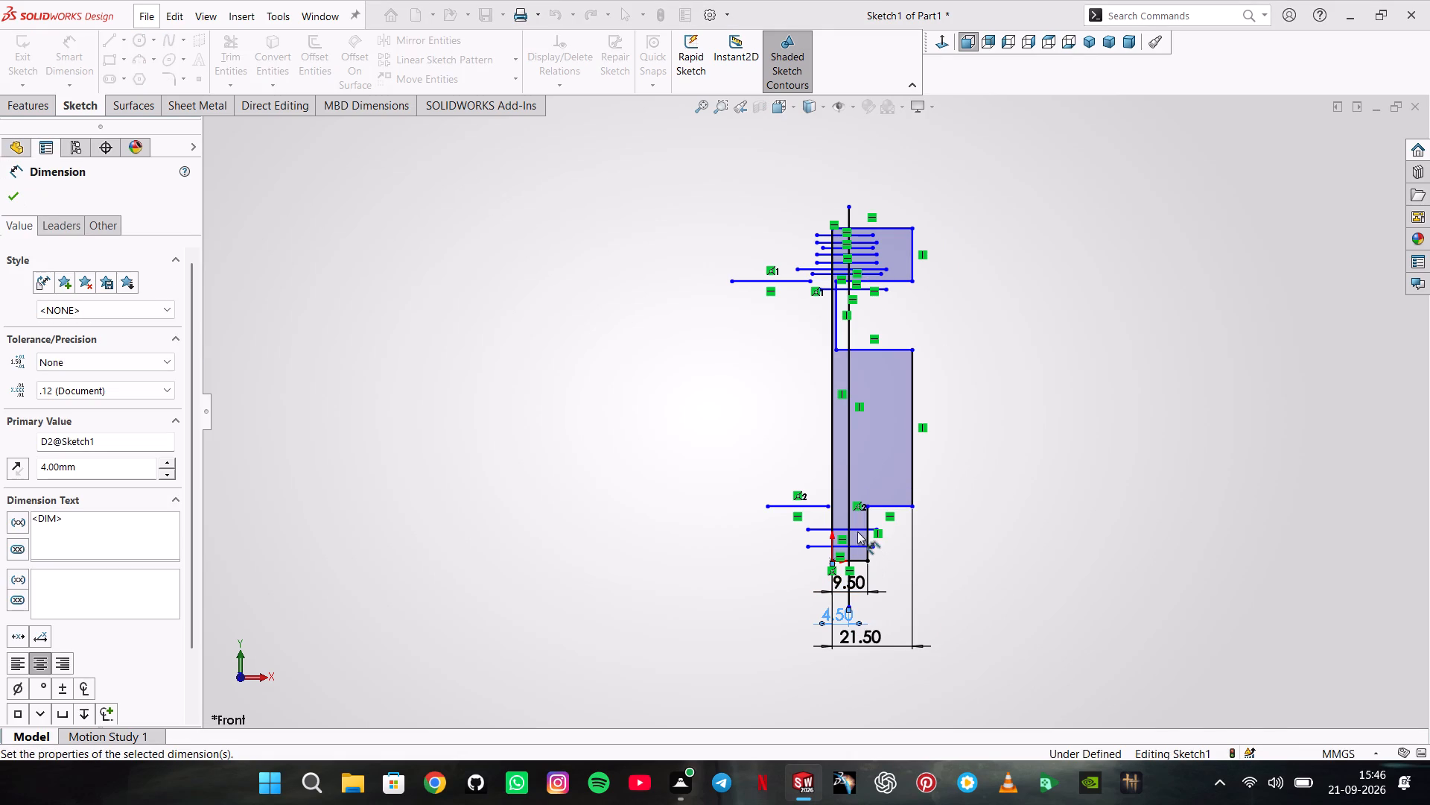
Align the notch's inner vertical edge with the short vertical edge of the bottom step using a 0 mm dimension.
click(839, 332)
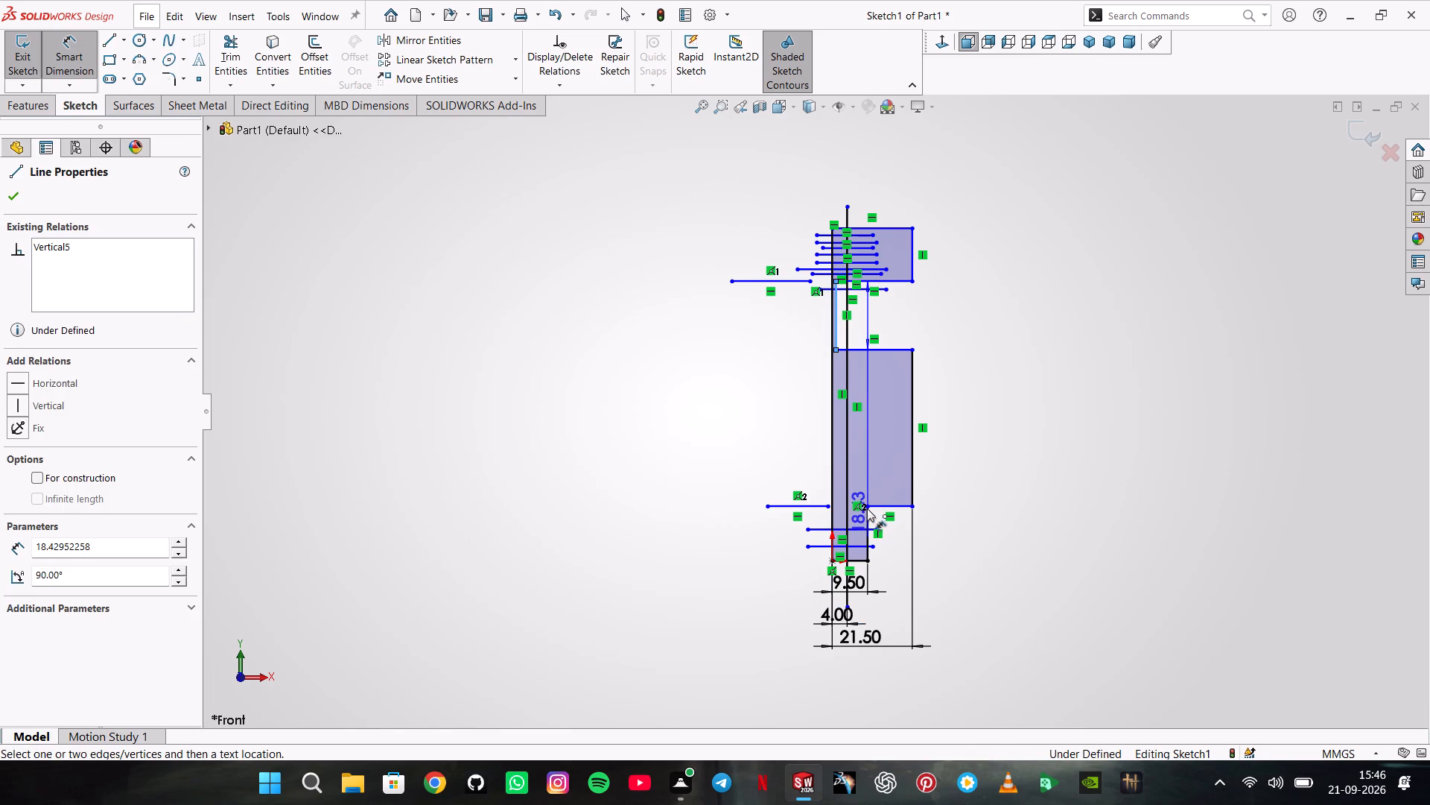
click(866, 514)
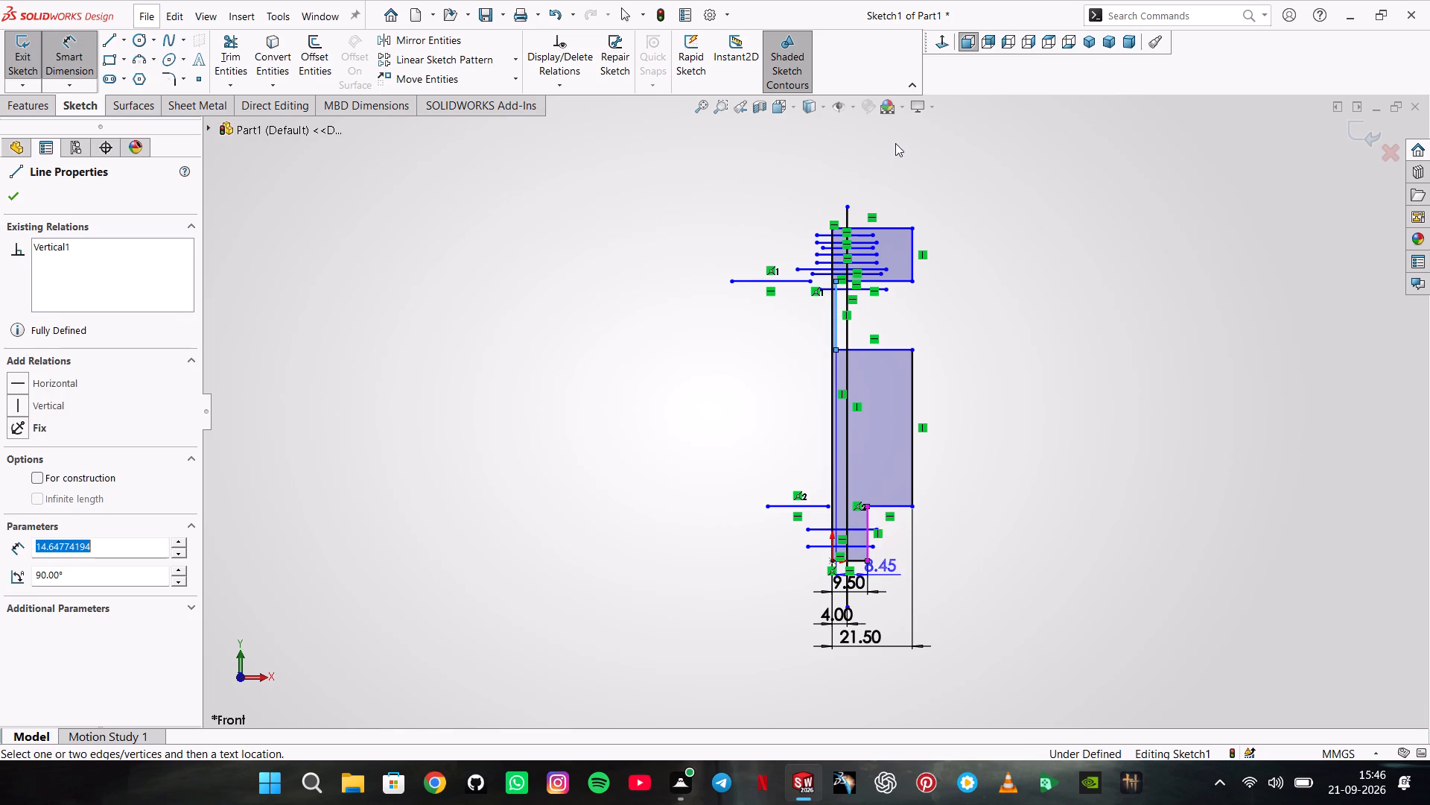
click(883, 142)
key(0)
key(Return)
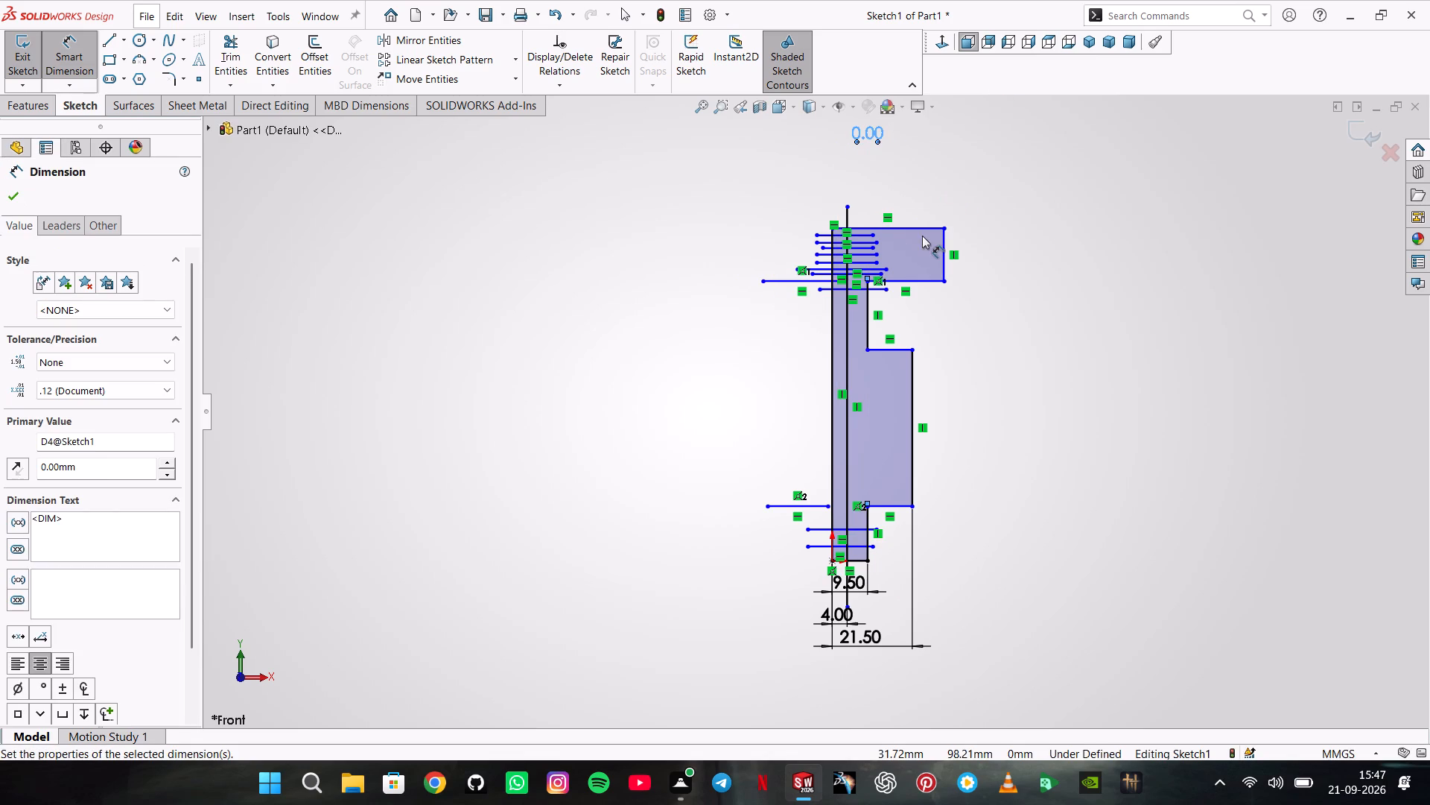
Dimension the outer vertical edge below the notch as 38 mm.
click(915, 385)
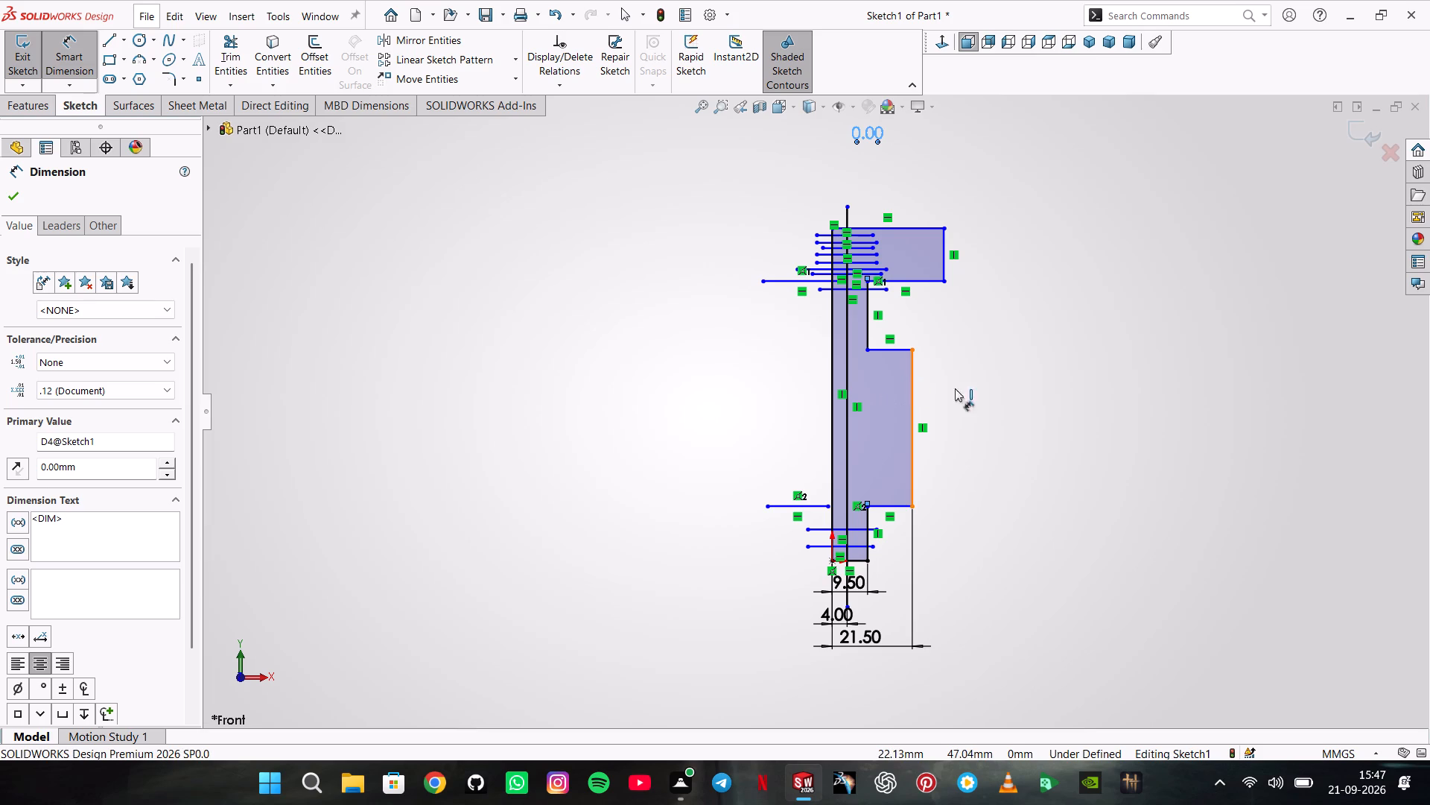
click(1029, 406)
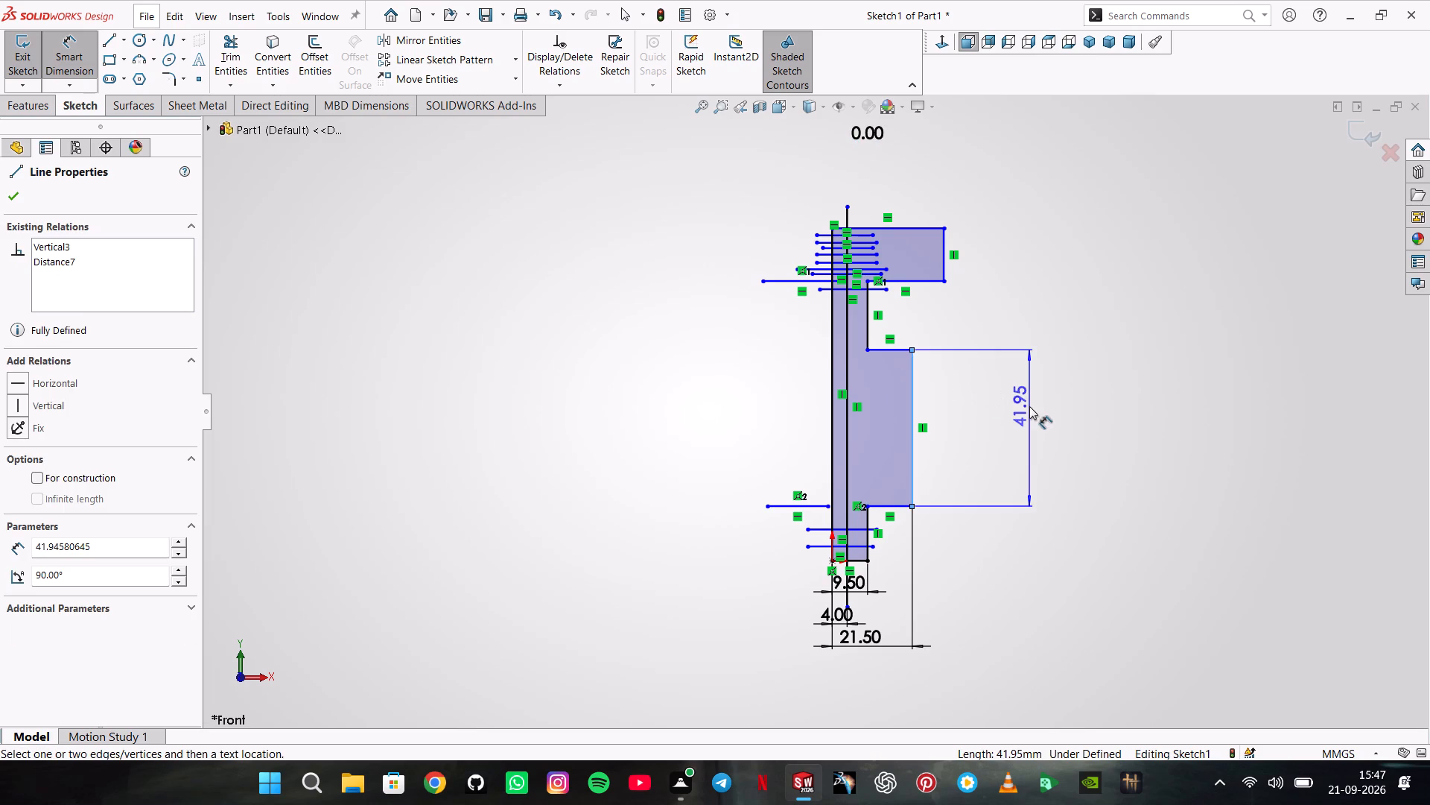
text(38)
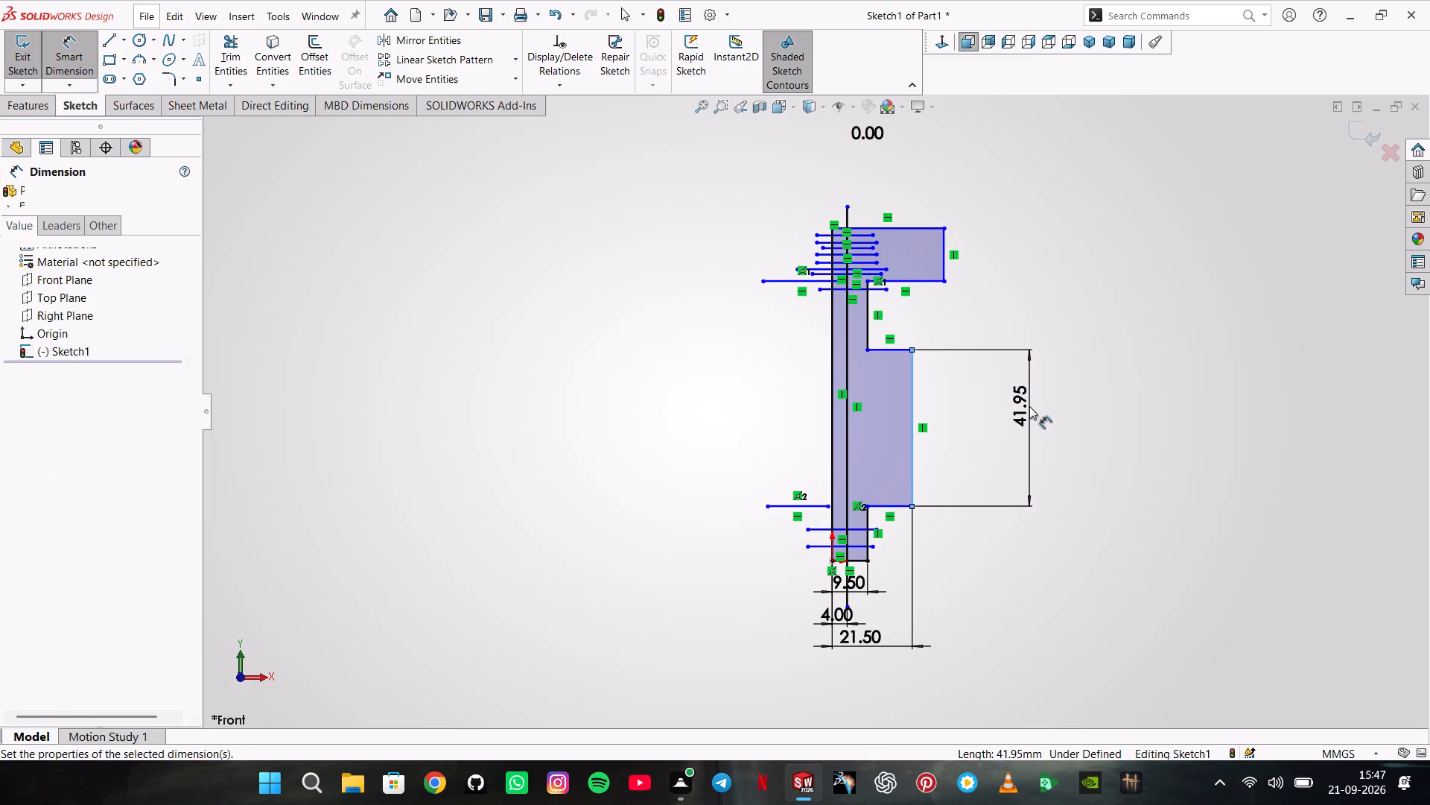
key(Return)
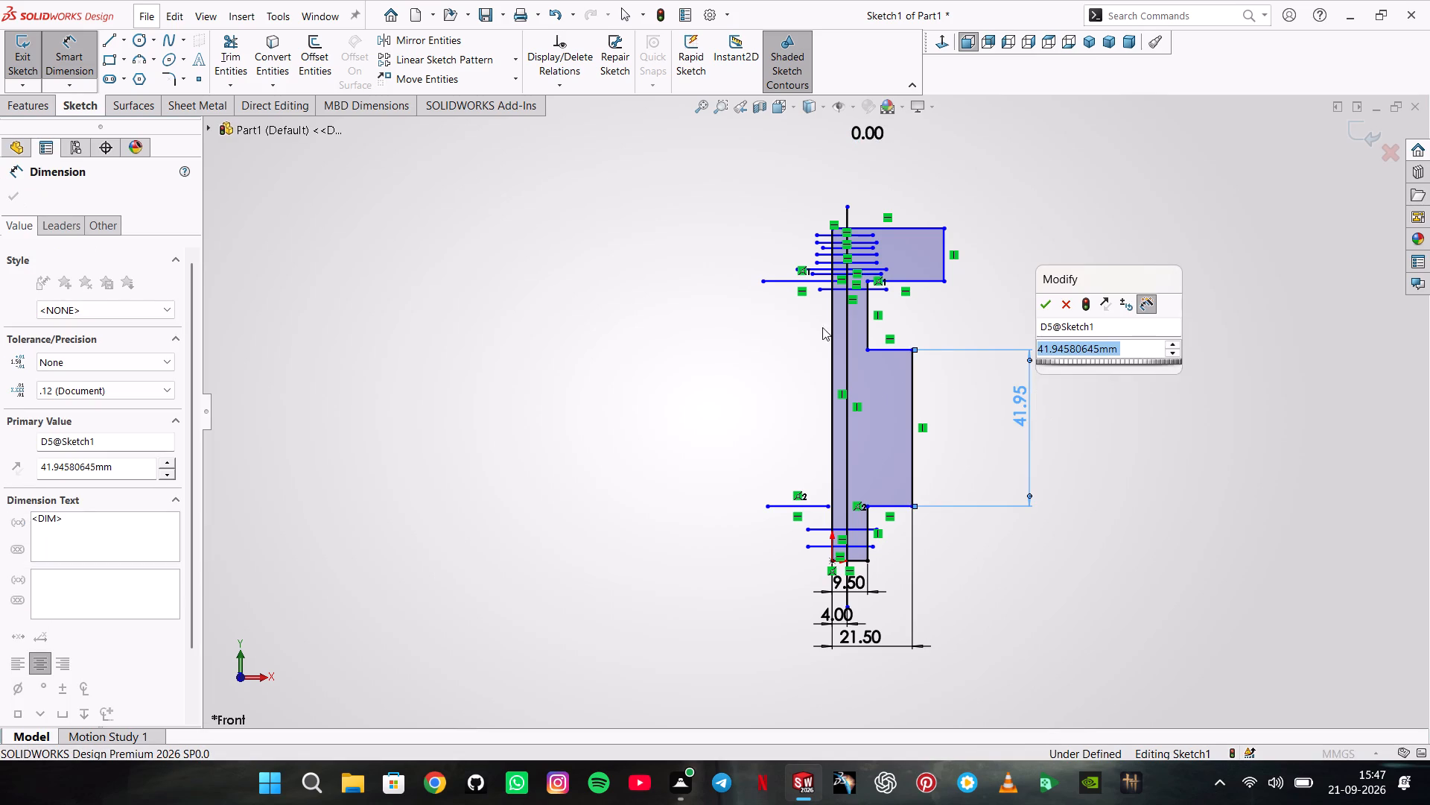
Dimension the spacing between the crossing line level with the notch's upper edge and the line just below it as 1 mm.
click(824, 280)
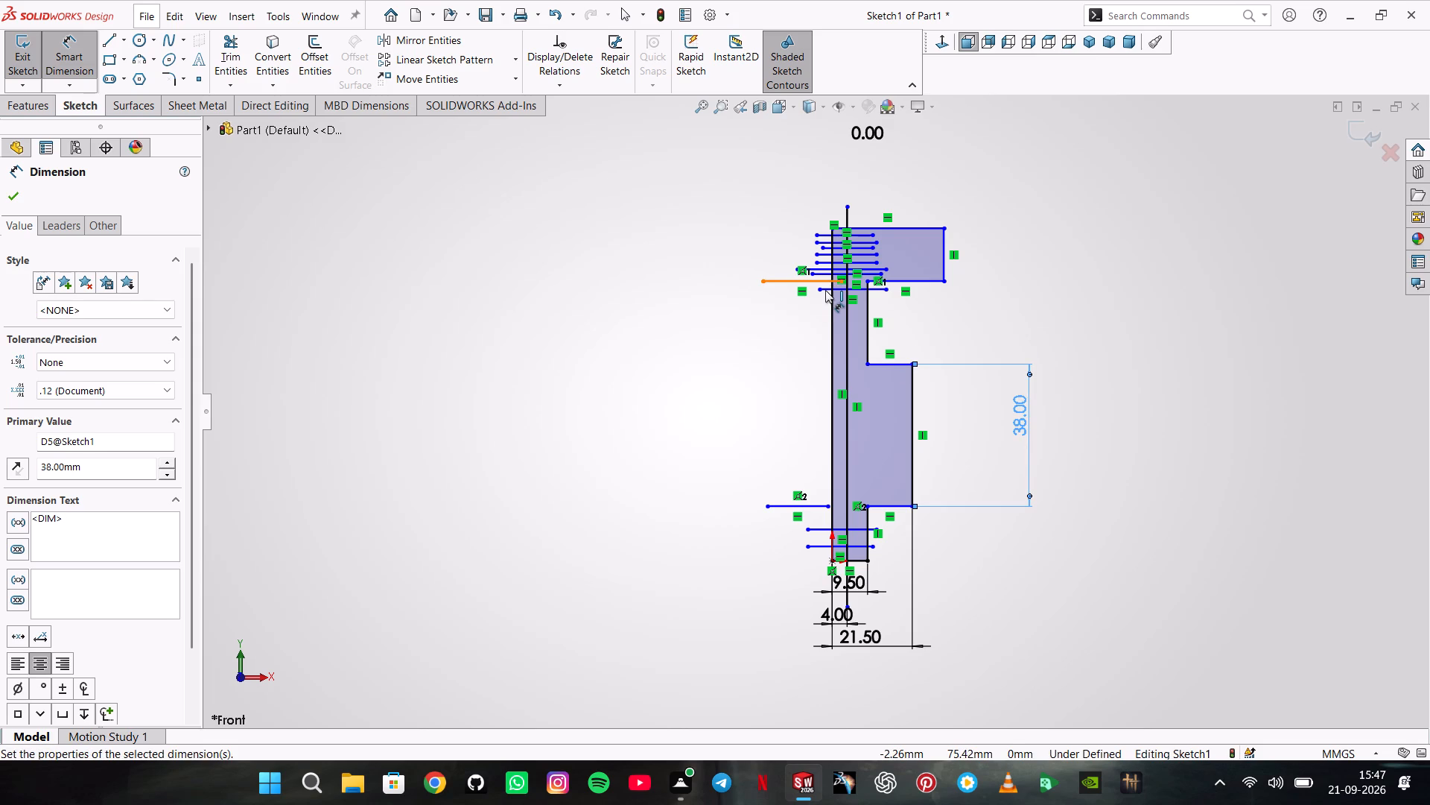
scroll(828, 288, down, 2)
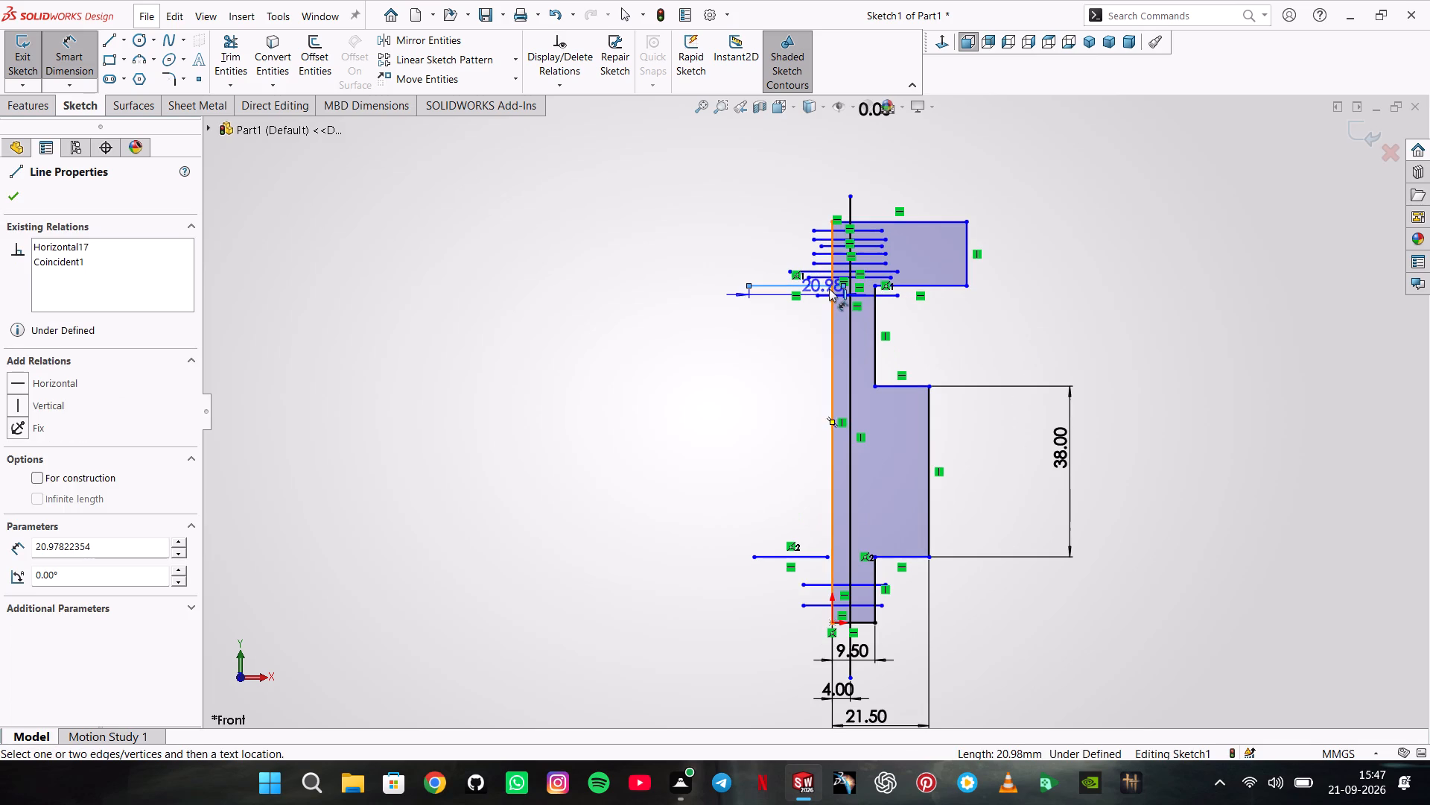
scroll(826, 291, down, 6)
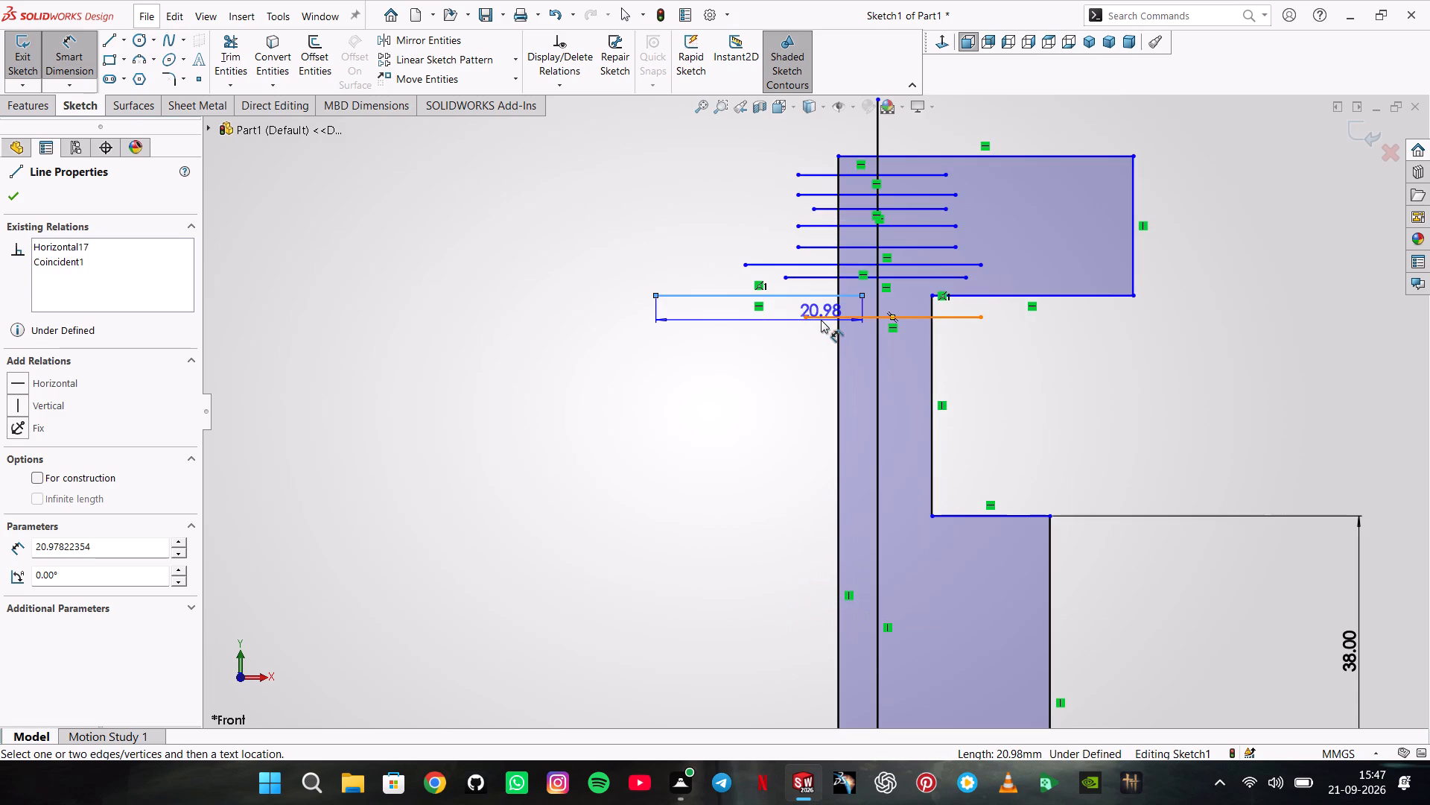
click(821, 320)
click(628, 307)
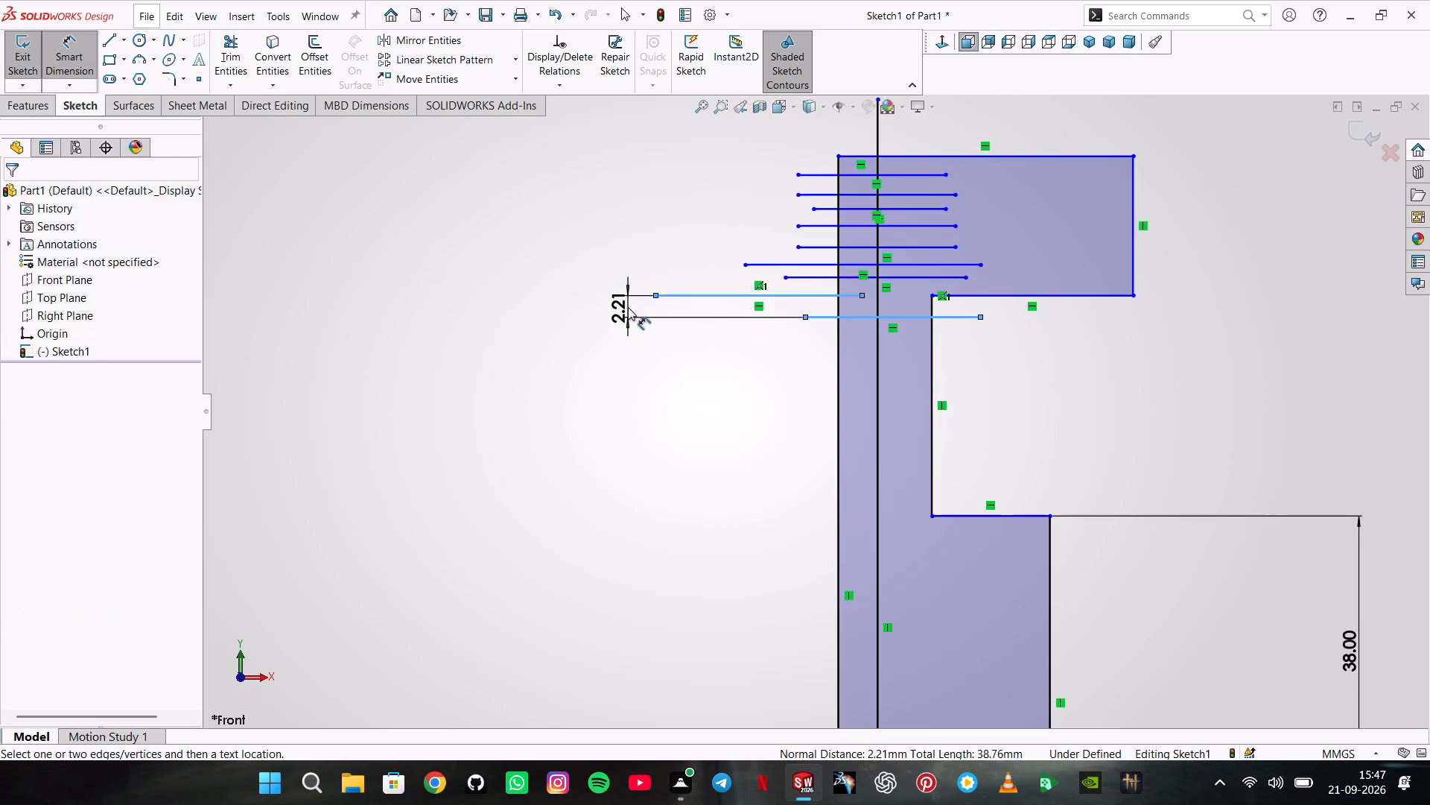
key(1)
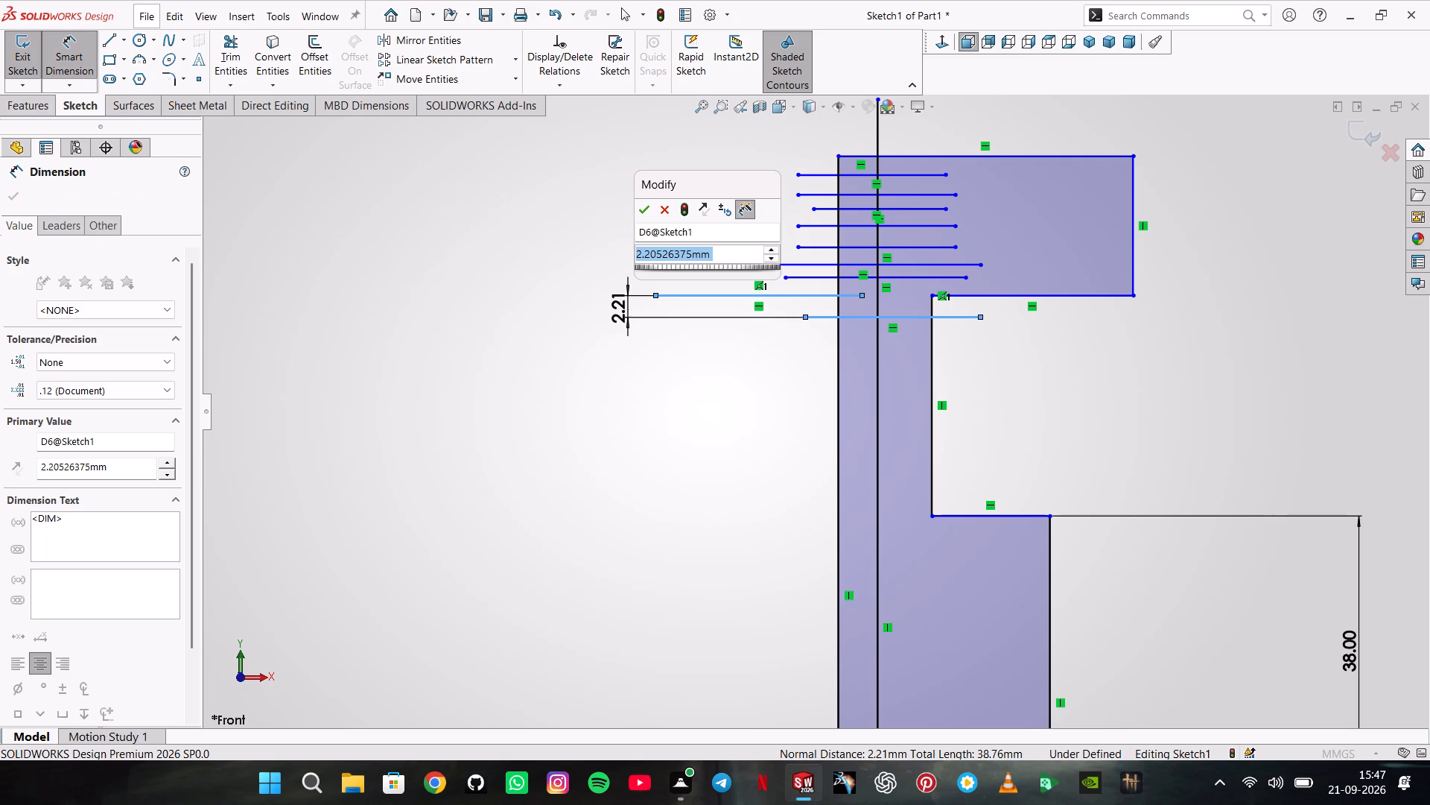
key(Return)
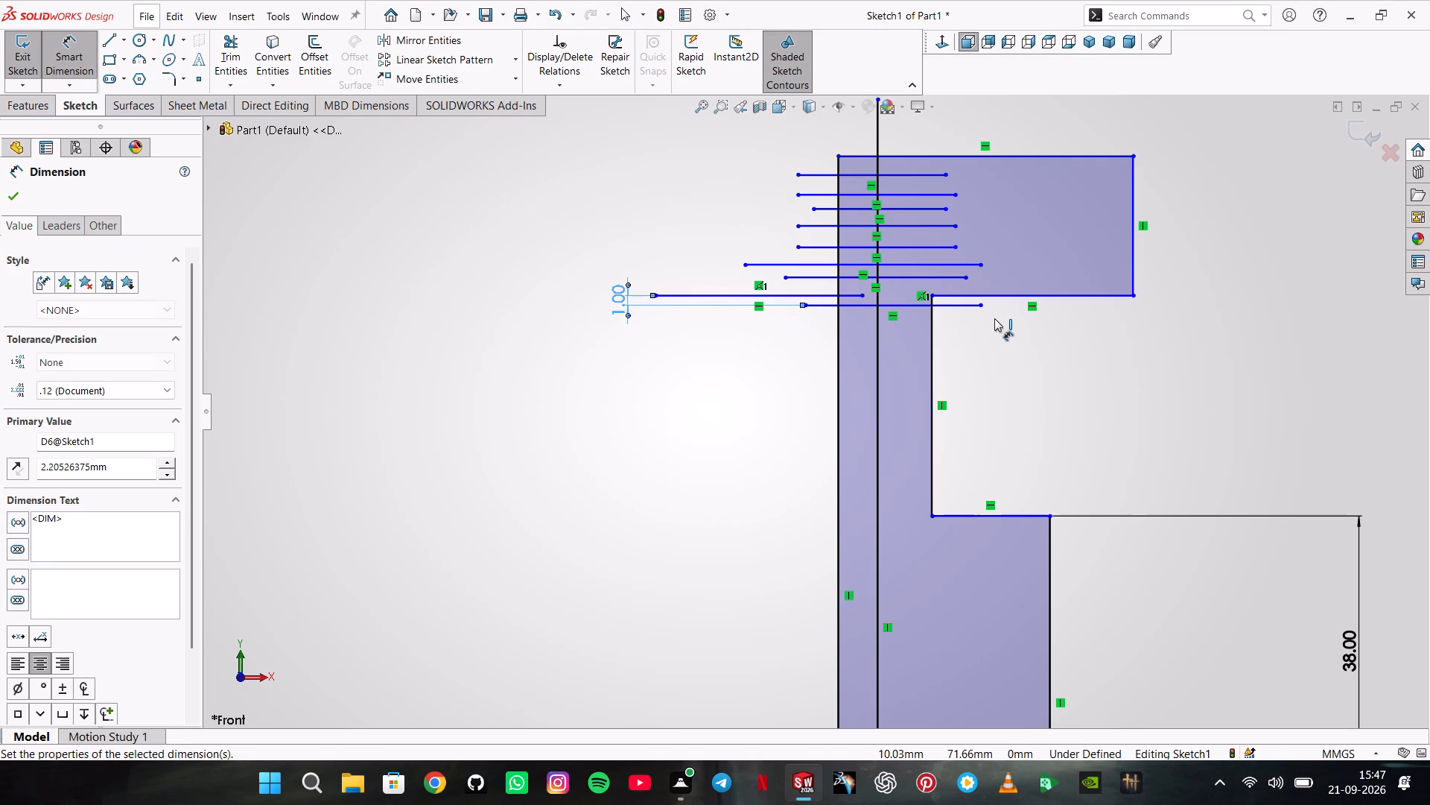
Dimension the height of the notch's inner vertical edge as 16 mm.
click(931, 346)
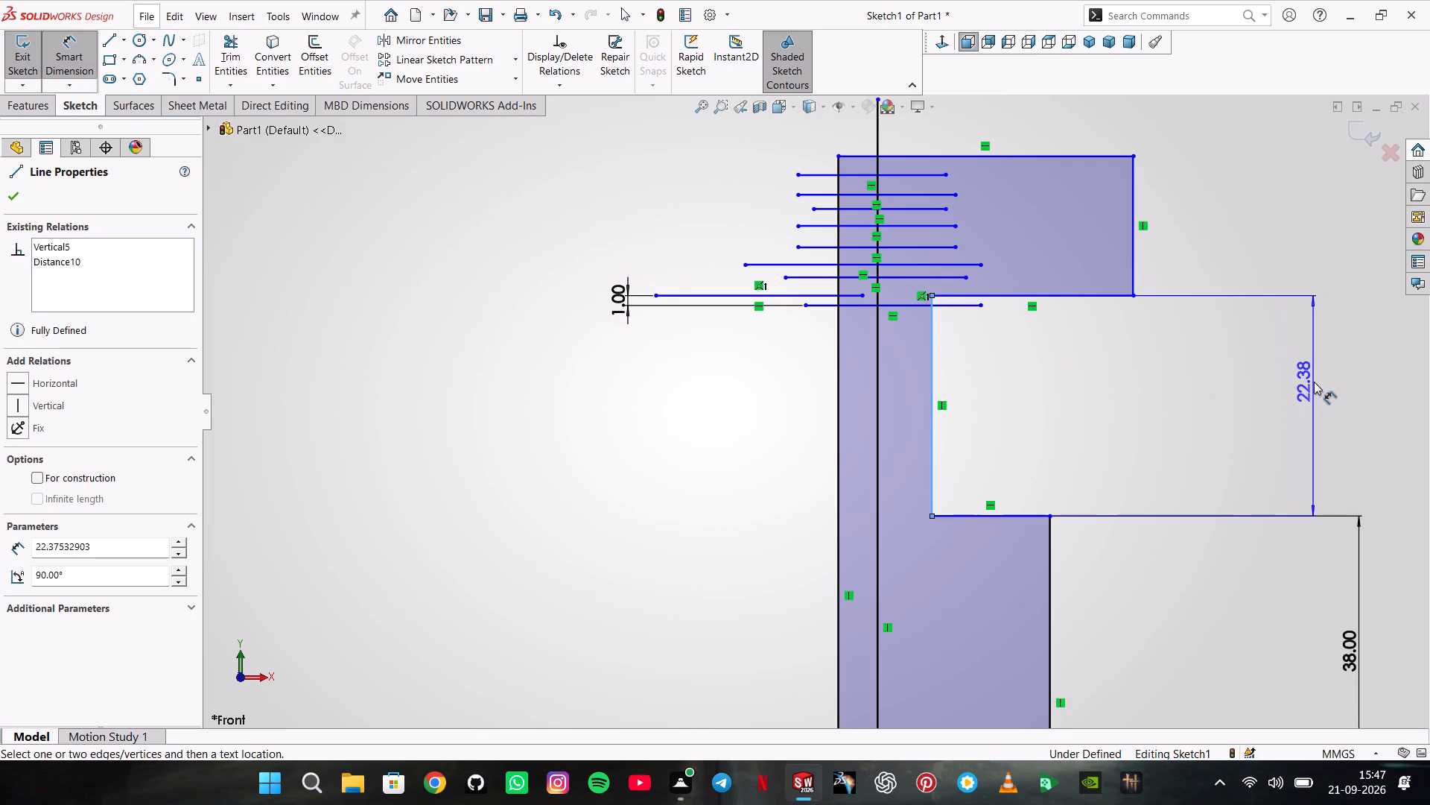
click(1314, 382)
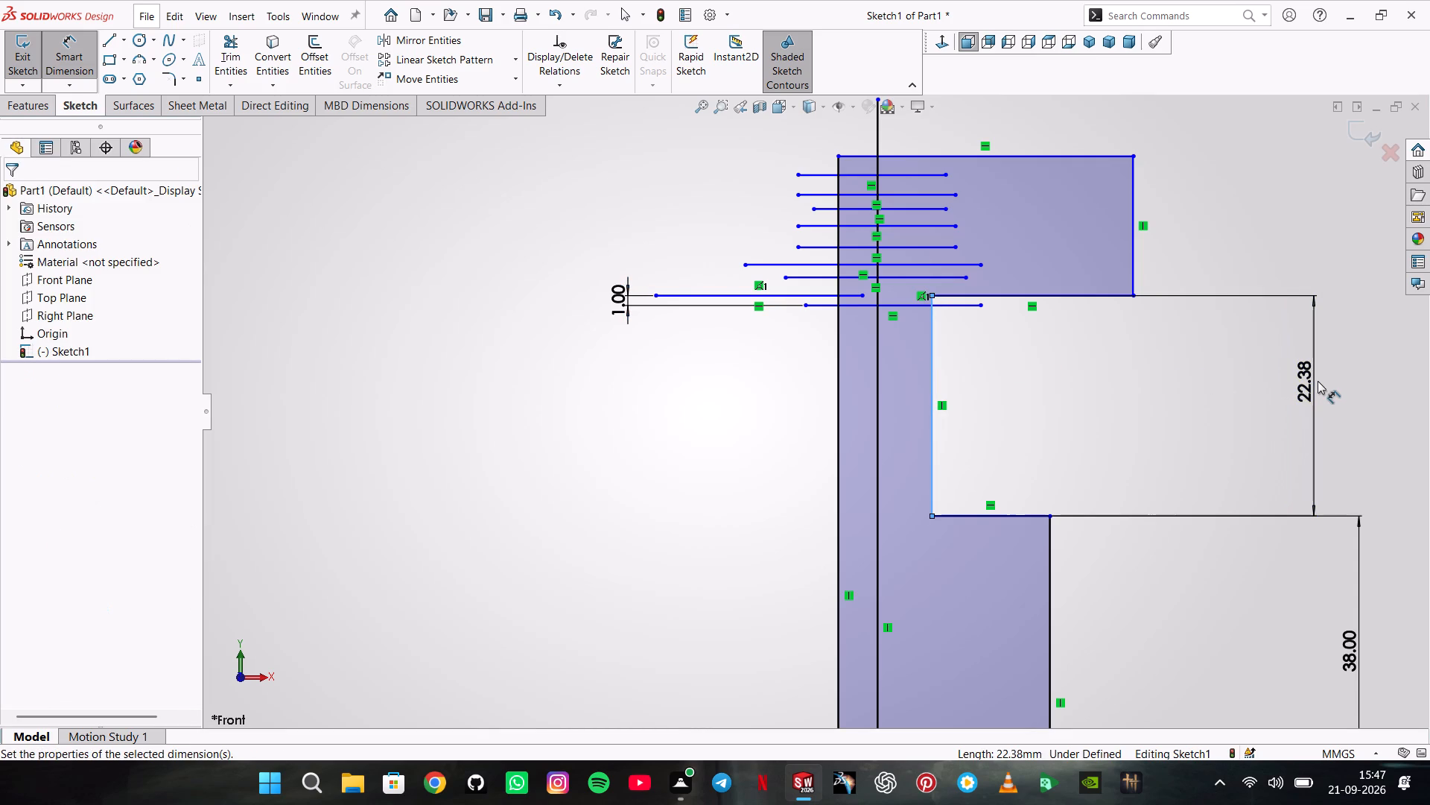
text(16)
key(Return)
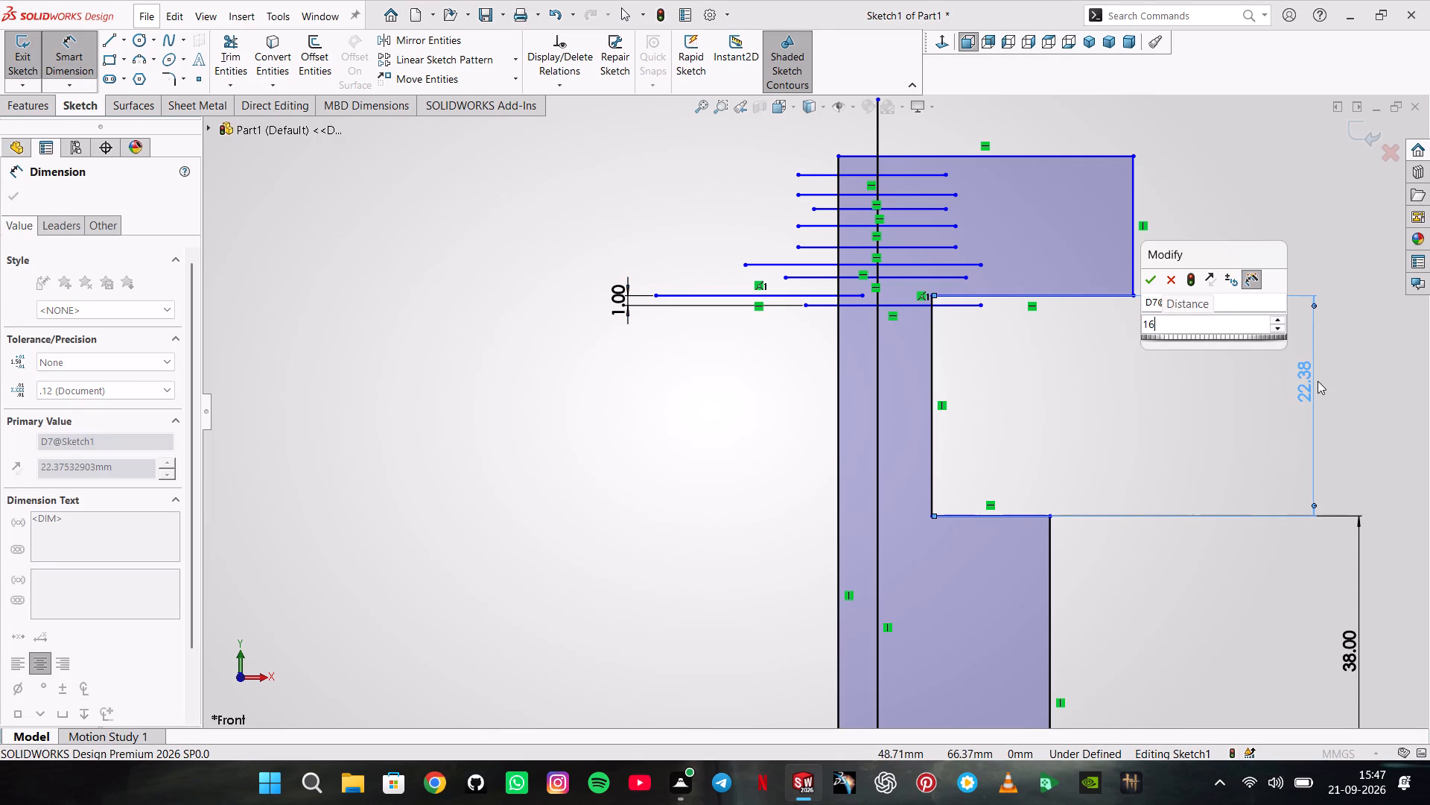
scroll(1251, 410, up, 2)
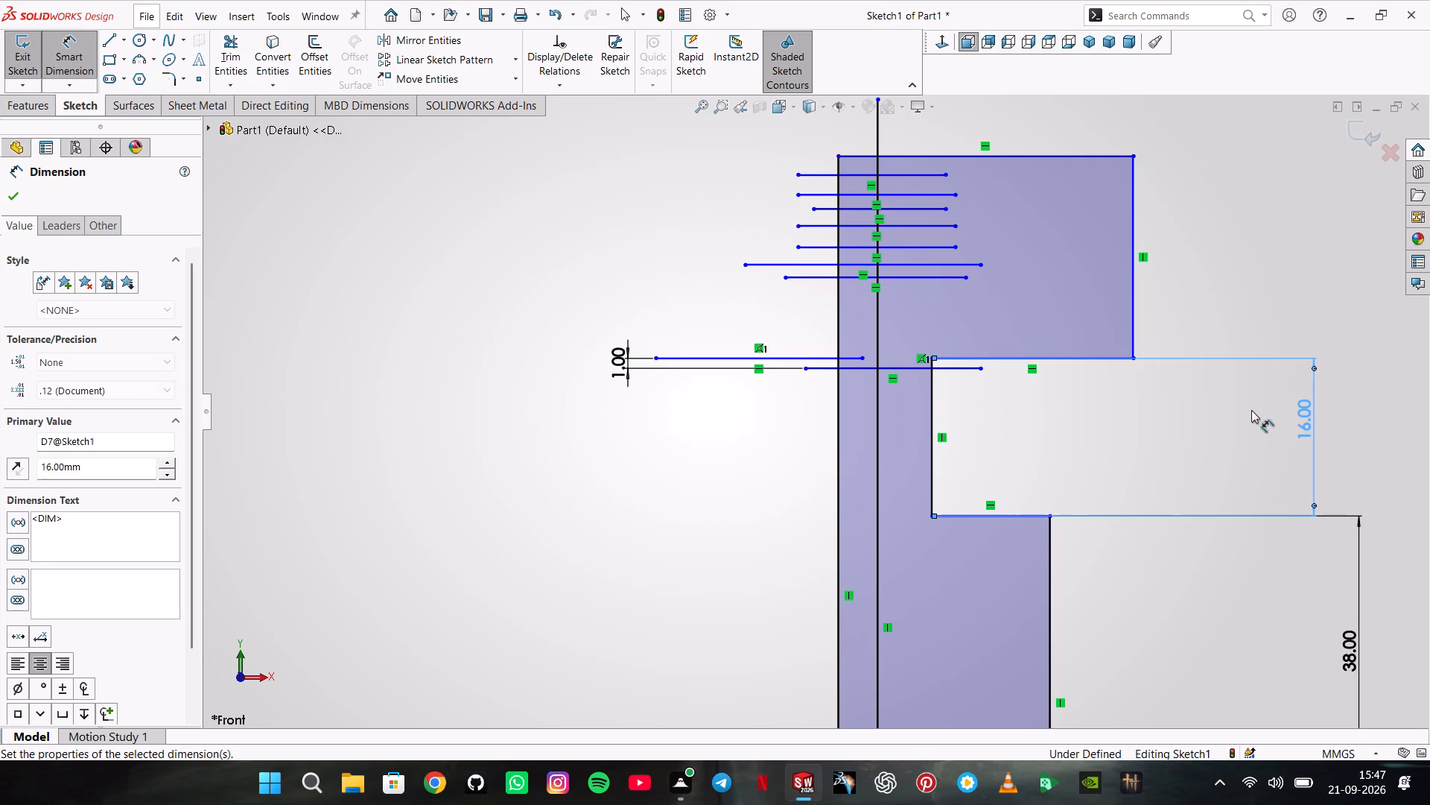
scroll(988, 604, up, 2)
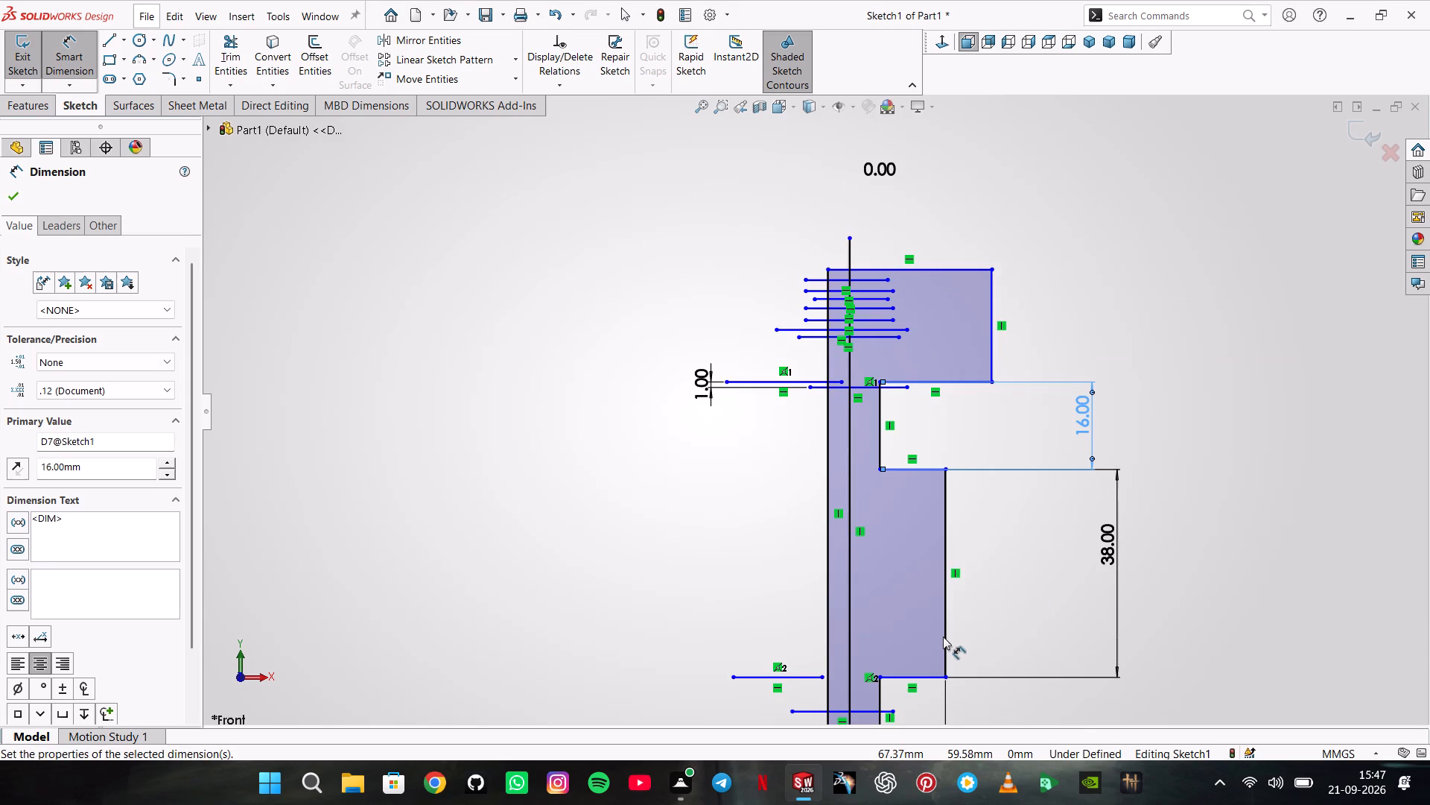
scroll(872, 569, down, 5)
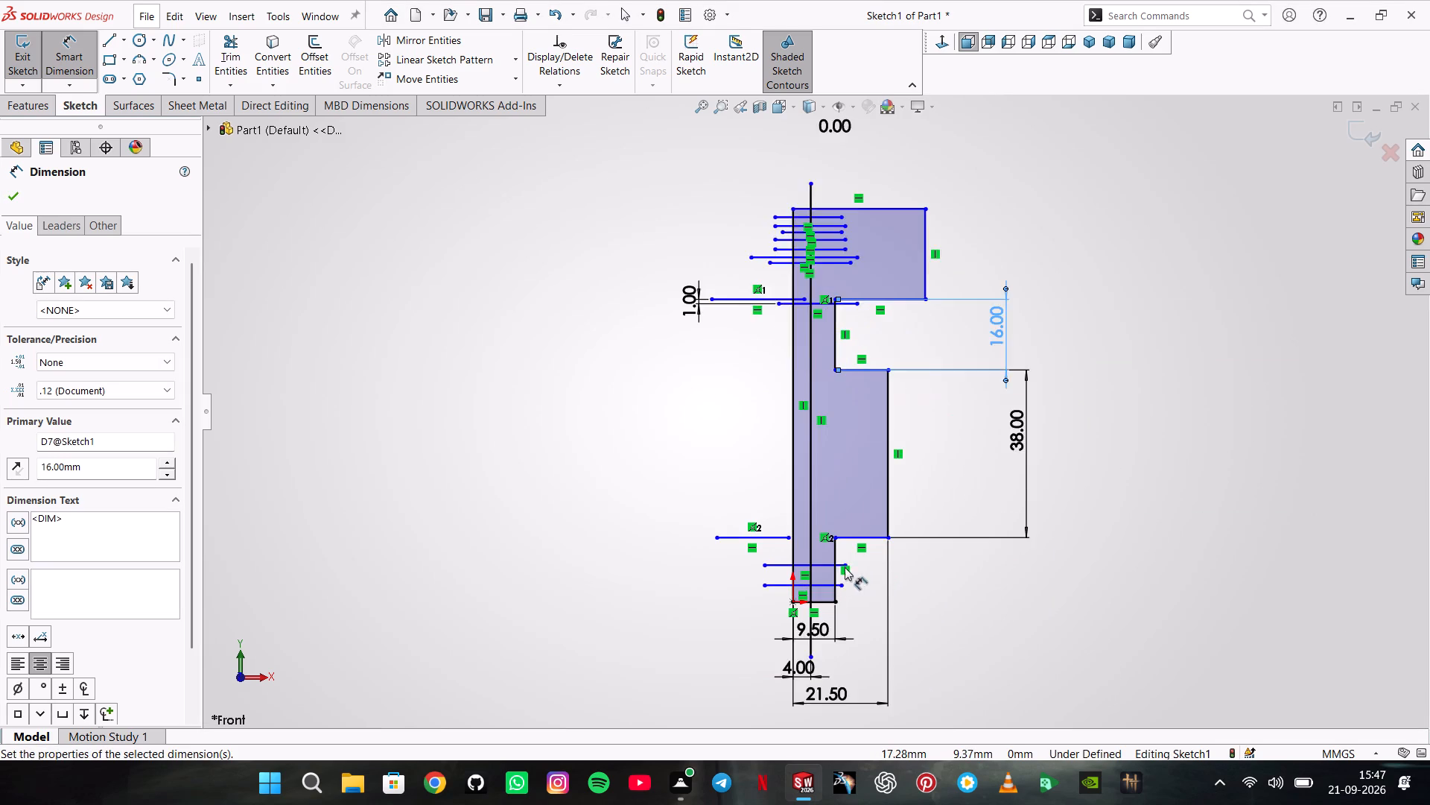
Dimension the short vertical edge of the bottom step as 12 mm.
scroll(802, 540, down, 2)
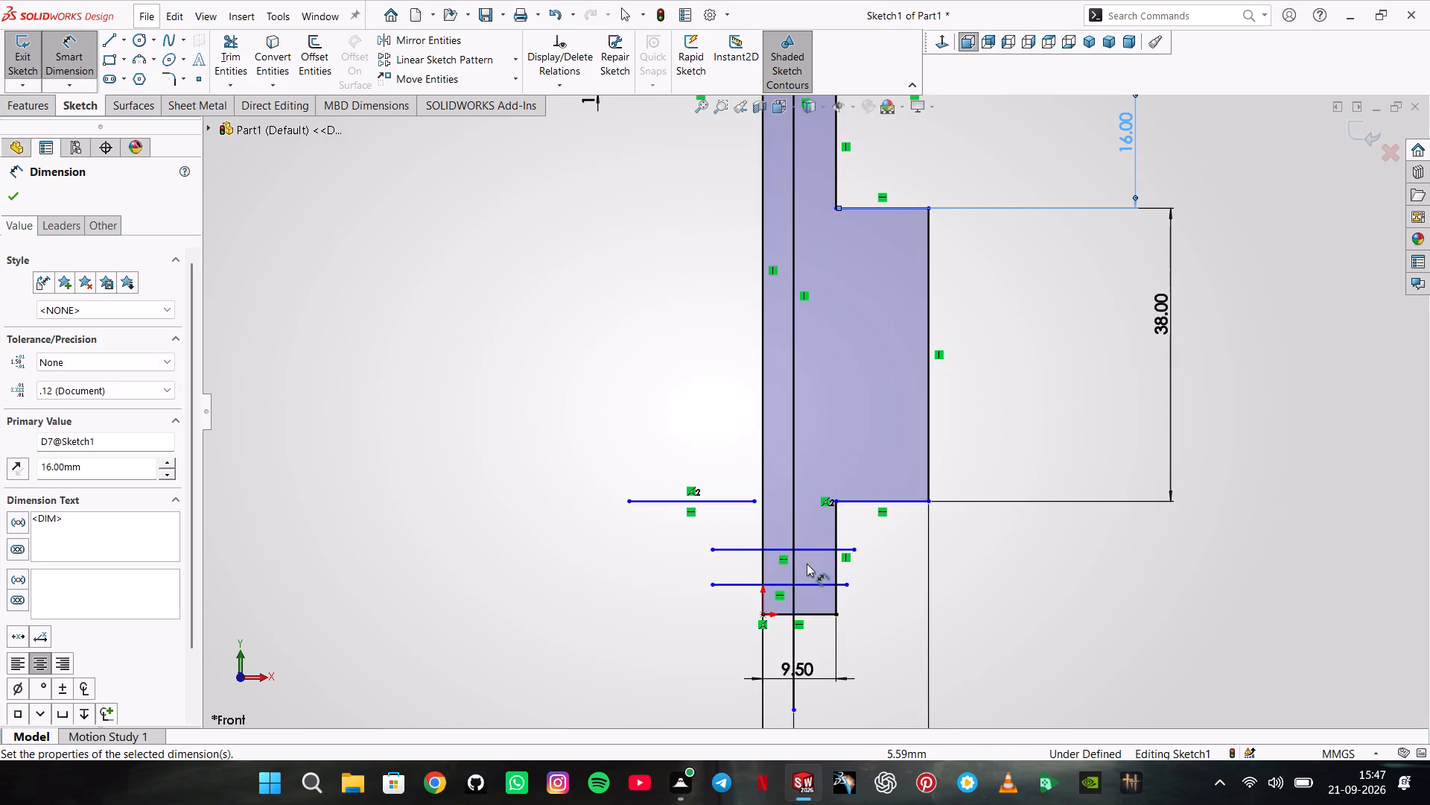
click(834, 522)
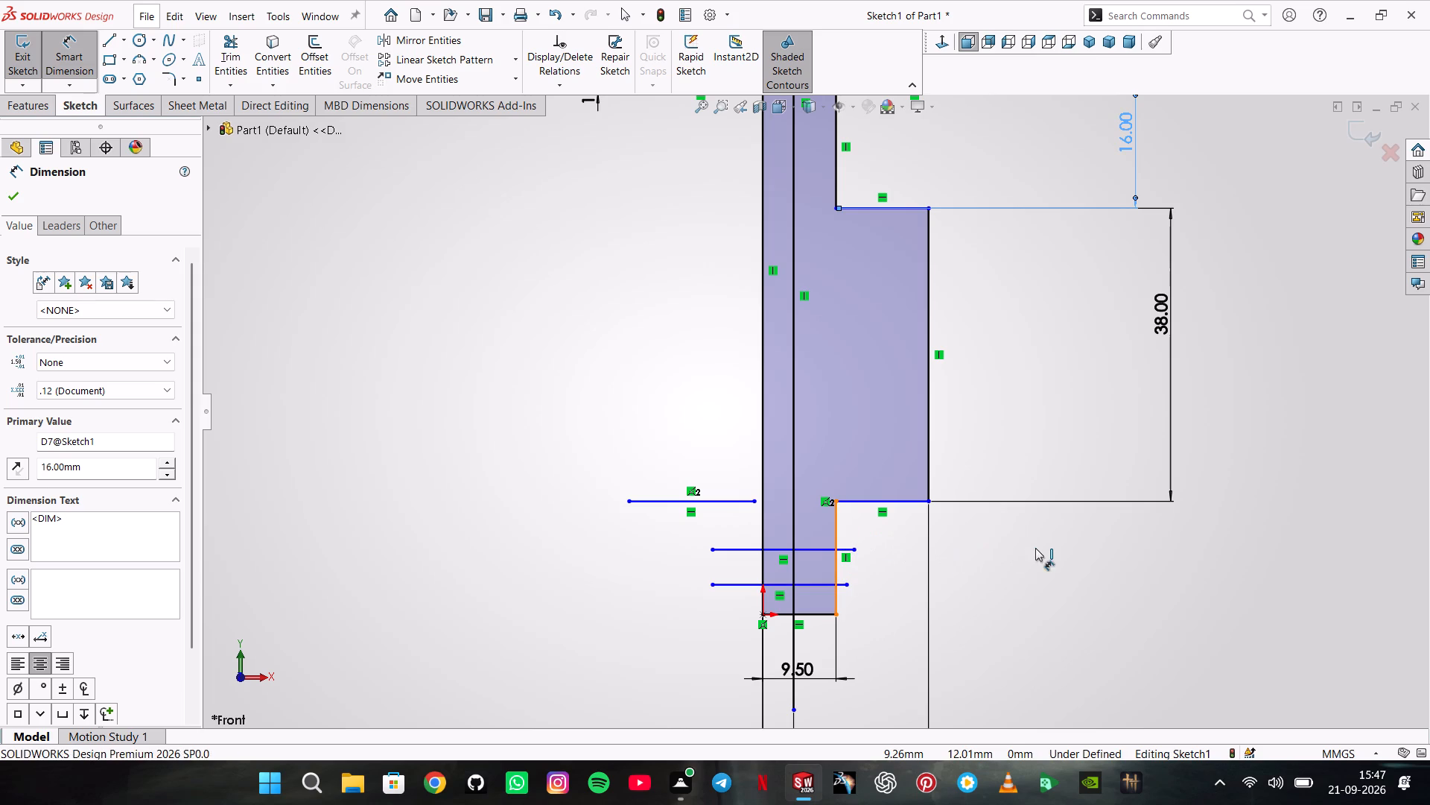
click(1052, 549)
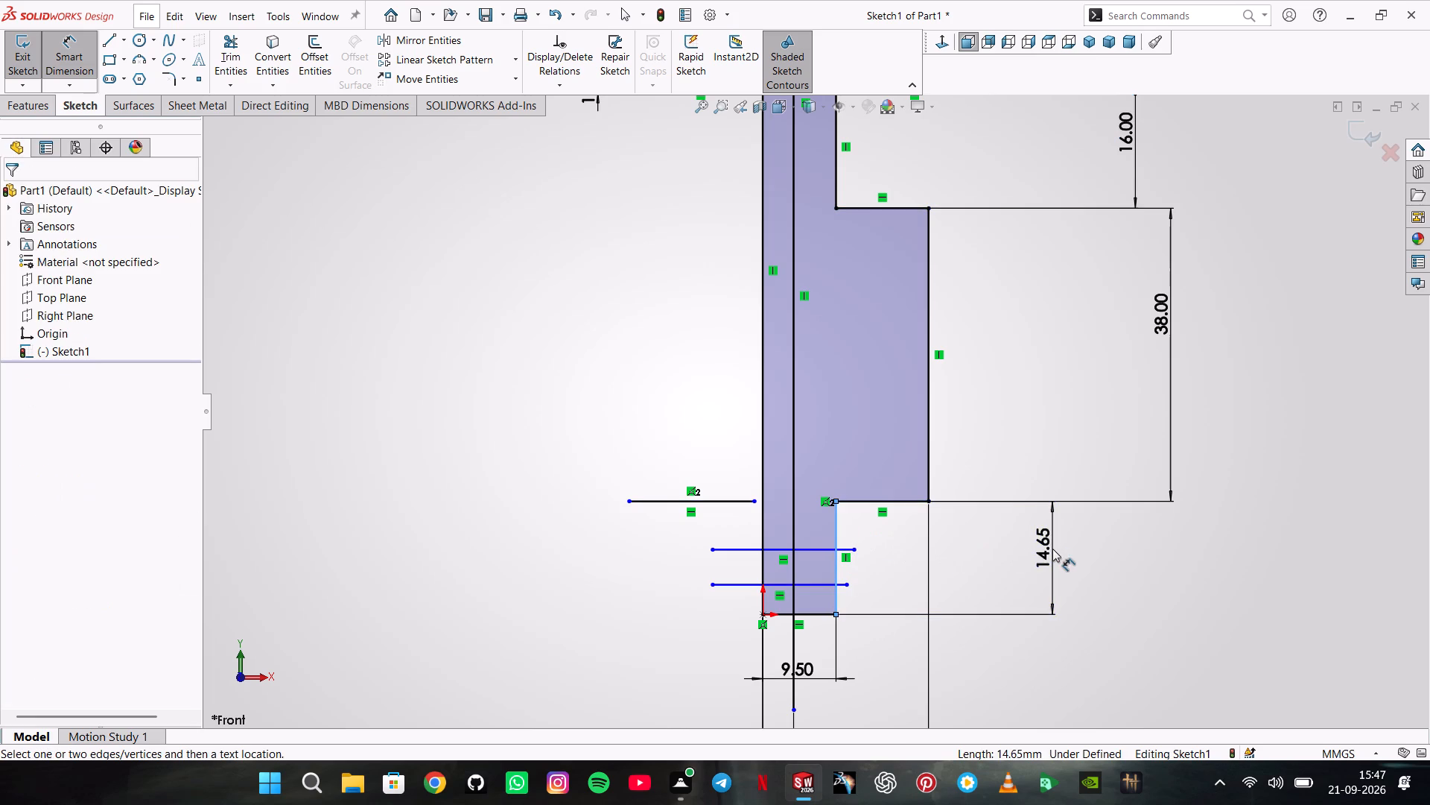
text(12)
key(Return)
key(2)
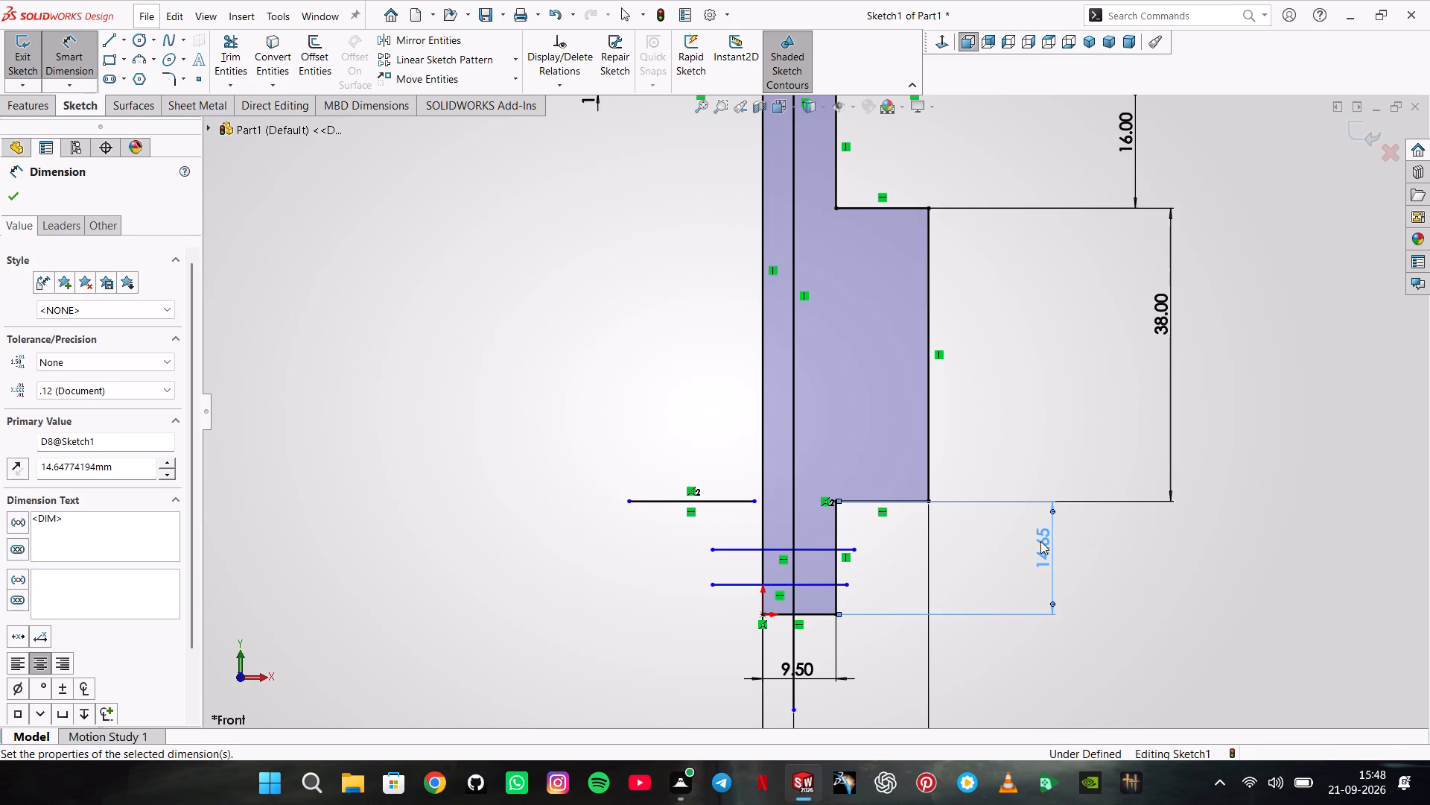
double_click(1048, 548)
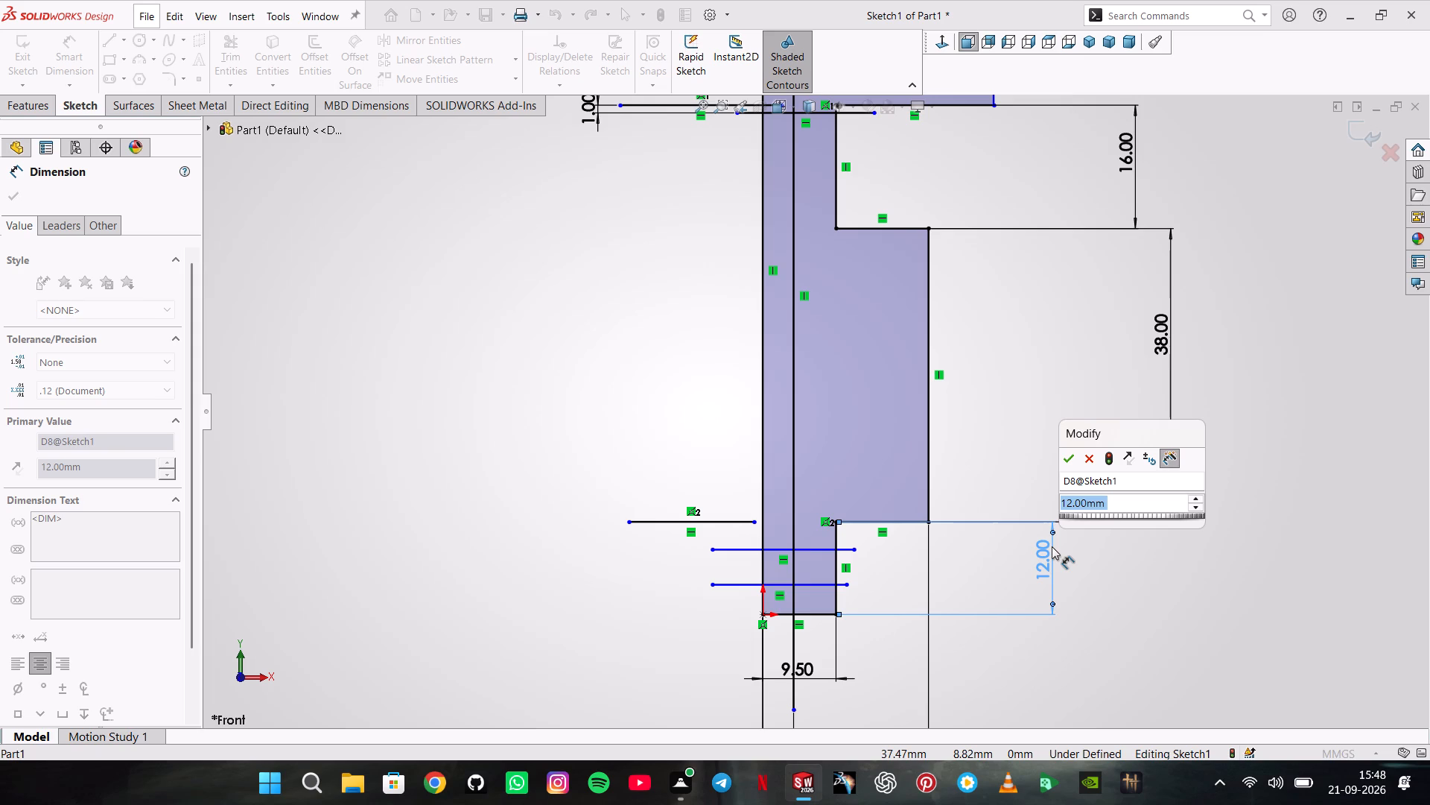
click(1084, 466)
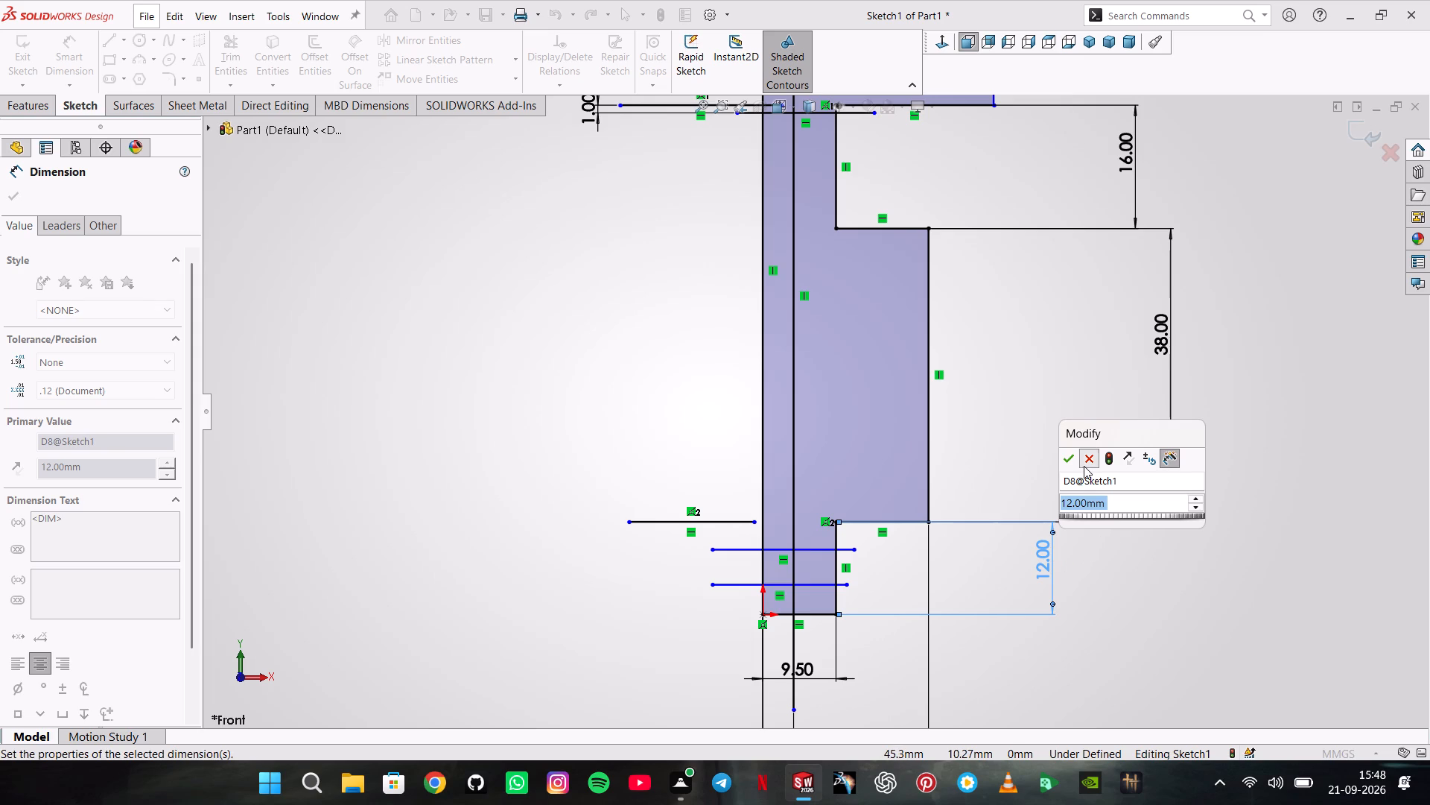
Add a driven dimension for the height from the profile's bottom edge to the notch's upper edge.
click(814, 616)
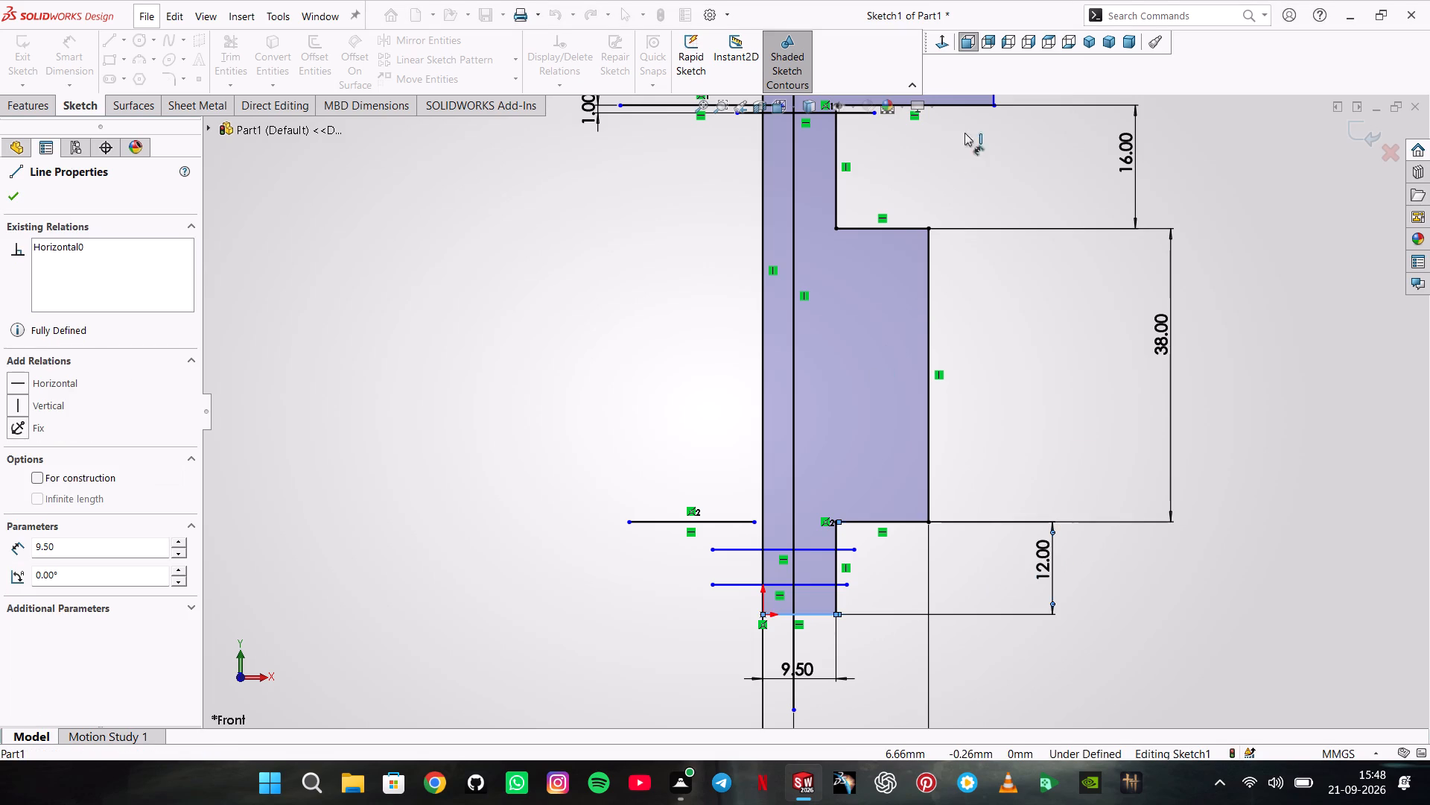
click(973, 105)
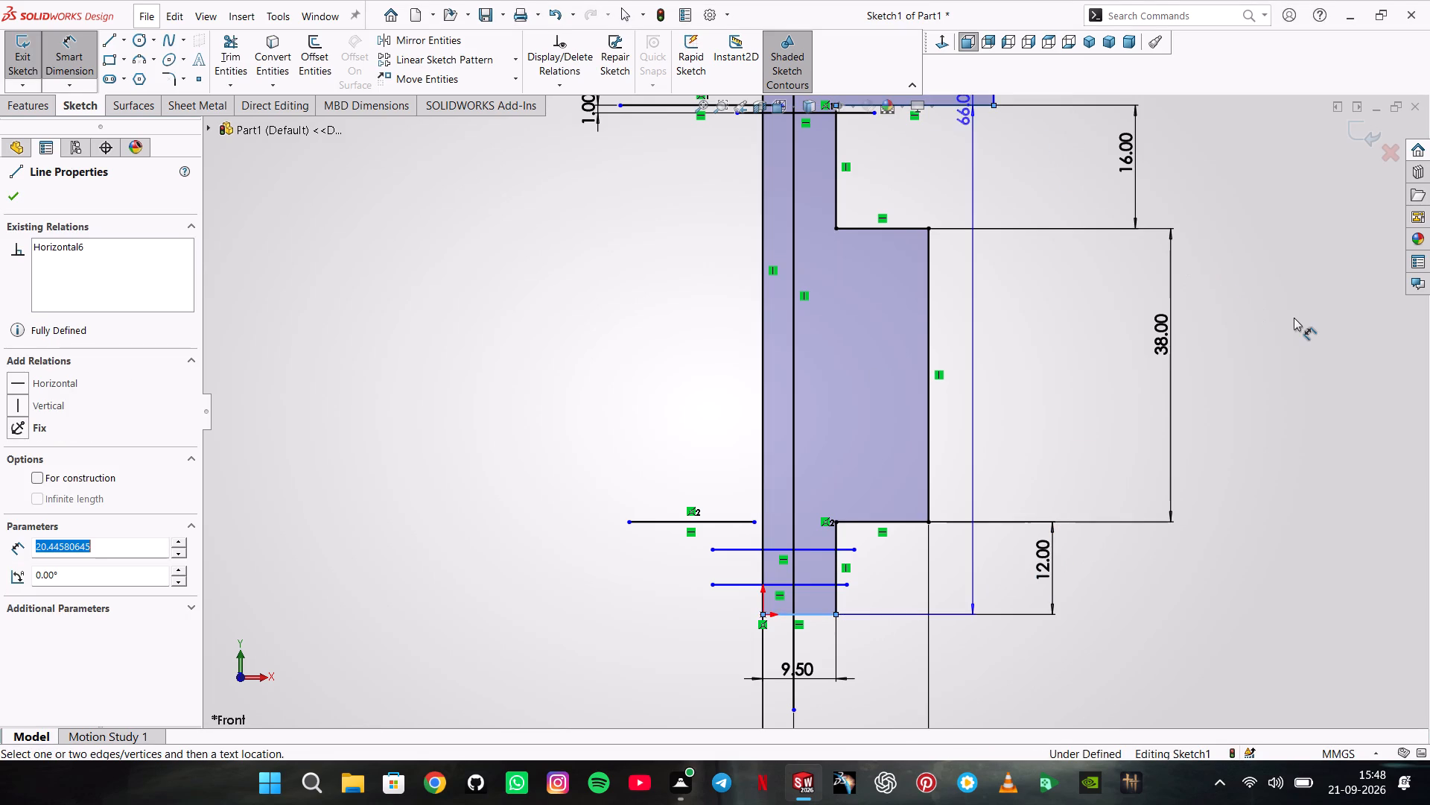
click(1345, 333)
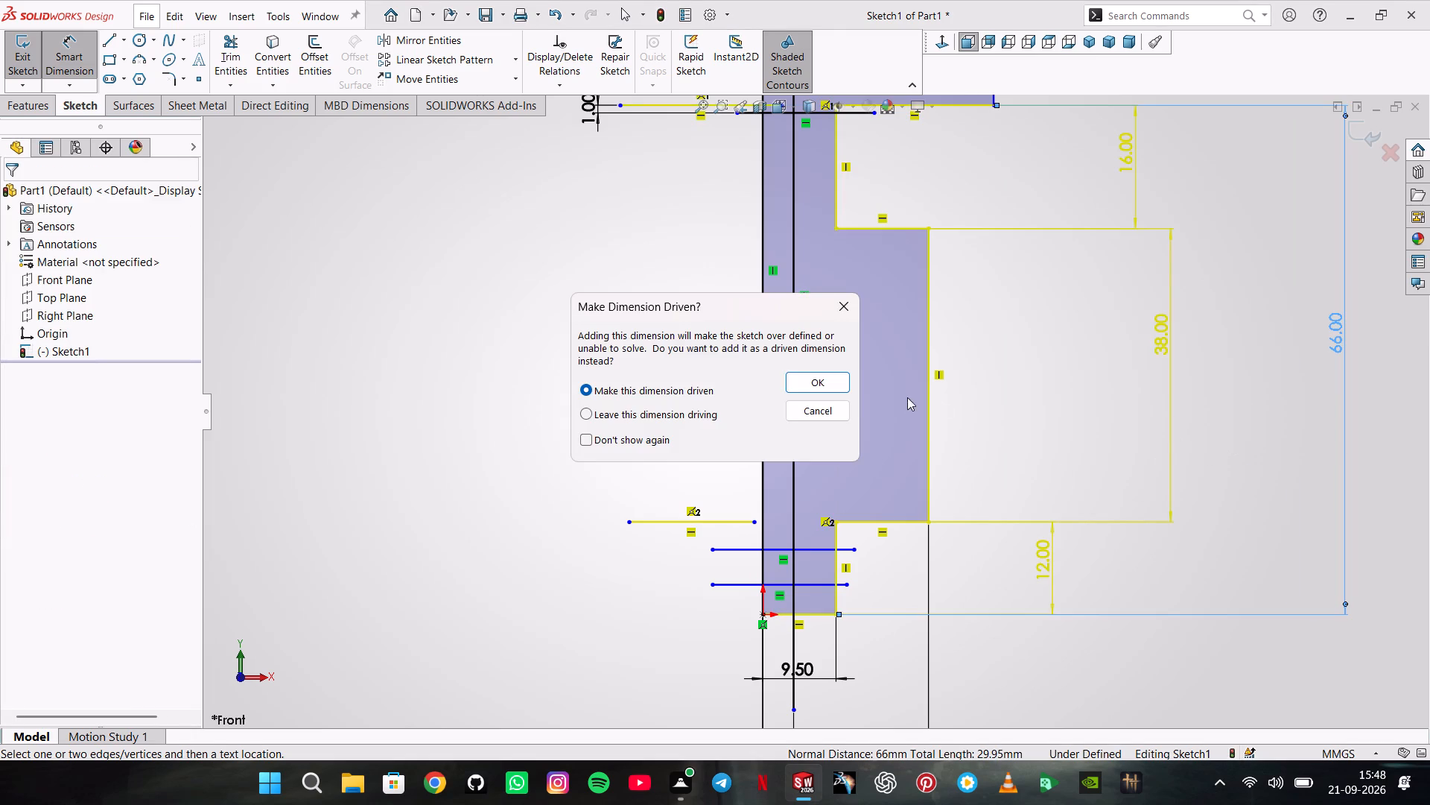
click(837, 386)
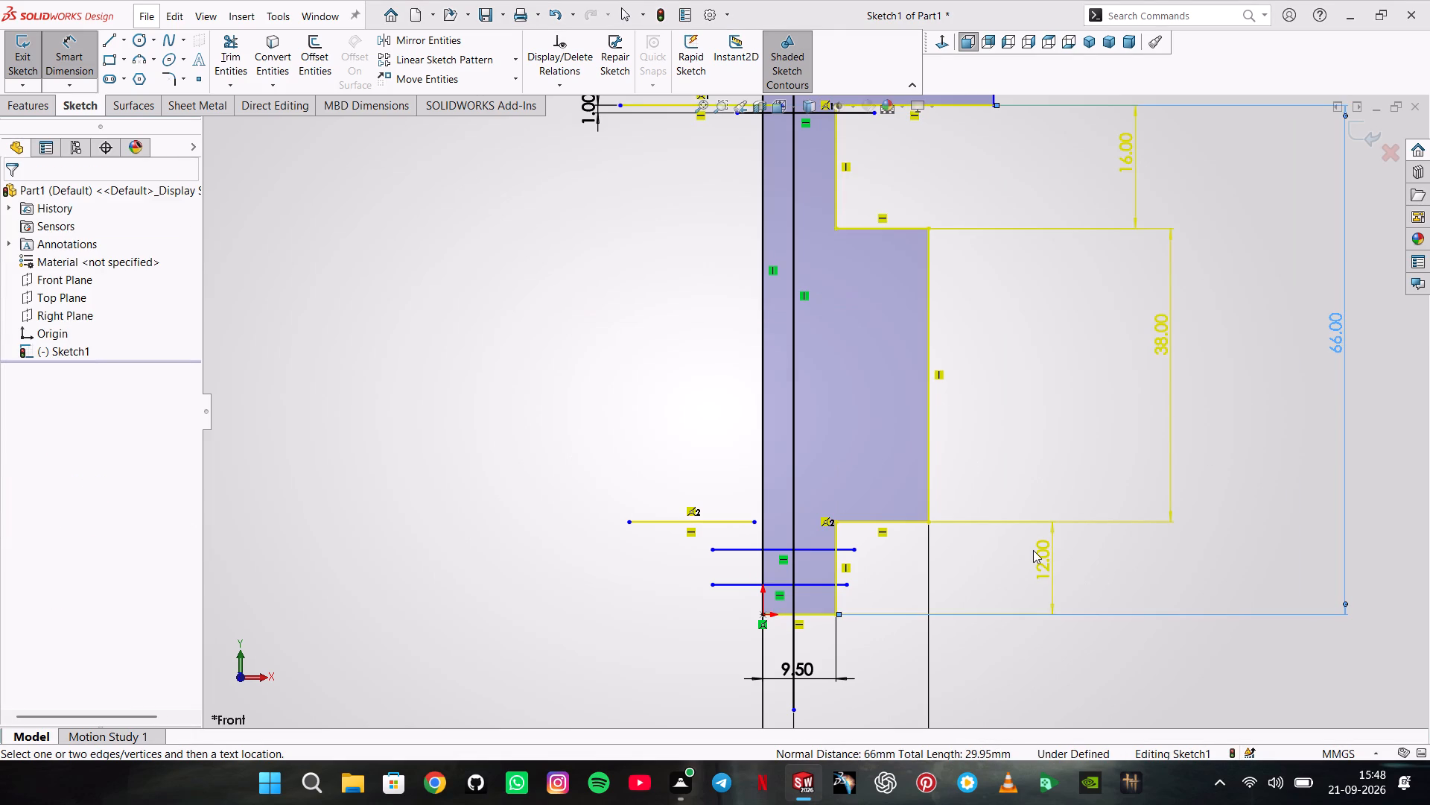
Set the height of the bottom step's short vertical edge to 8 mm.
double_click(1044, 550)
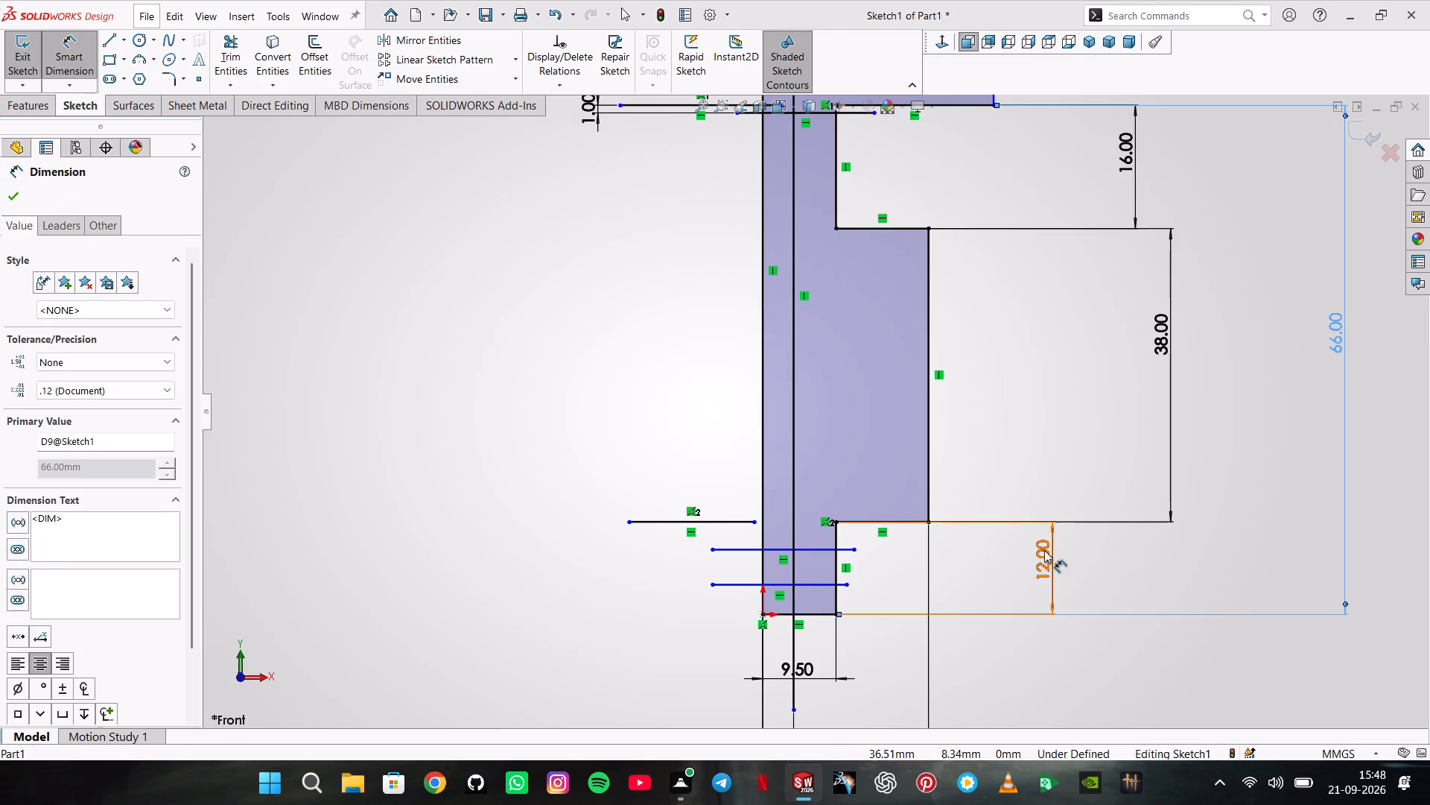
key(8)
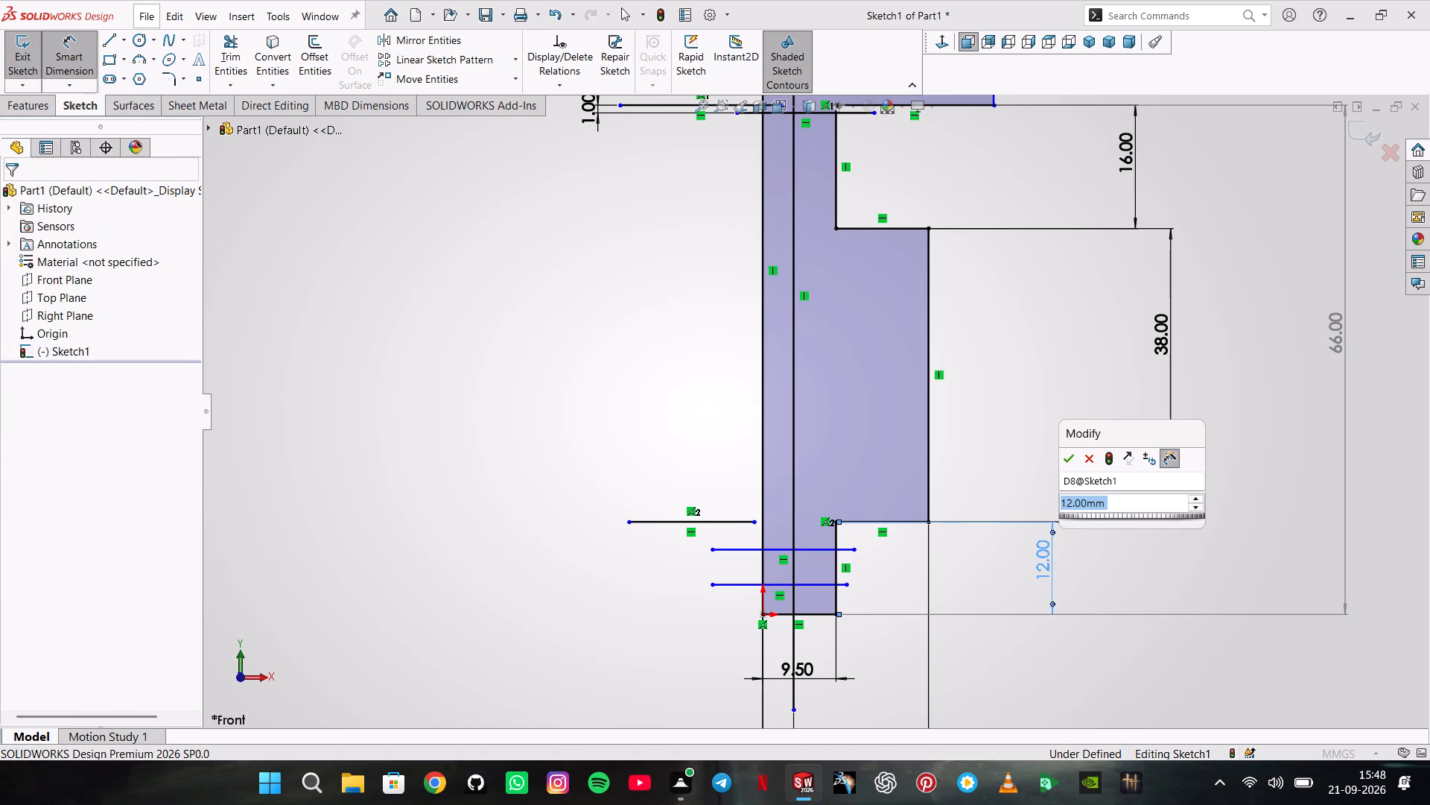
key(Return)
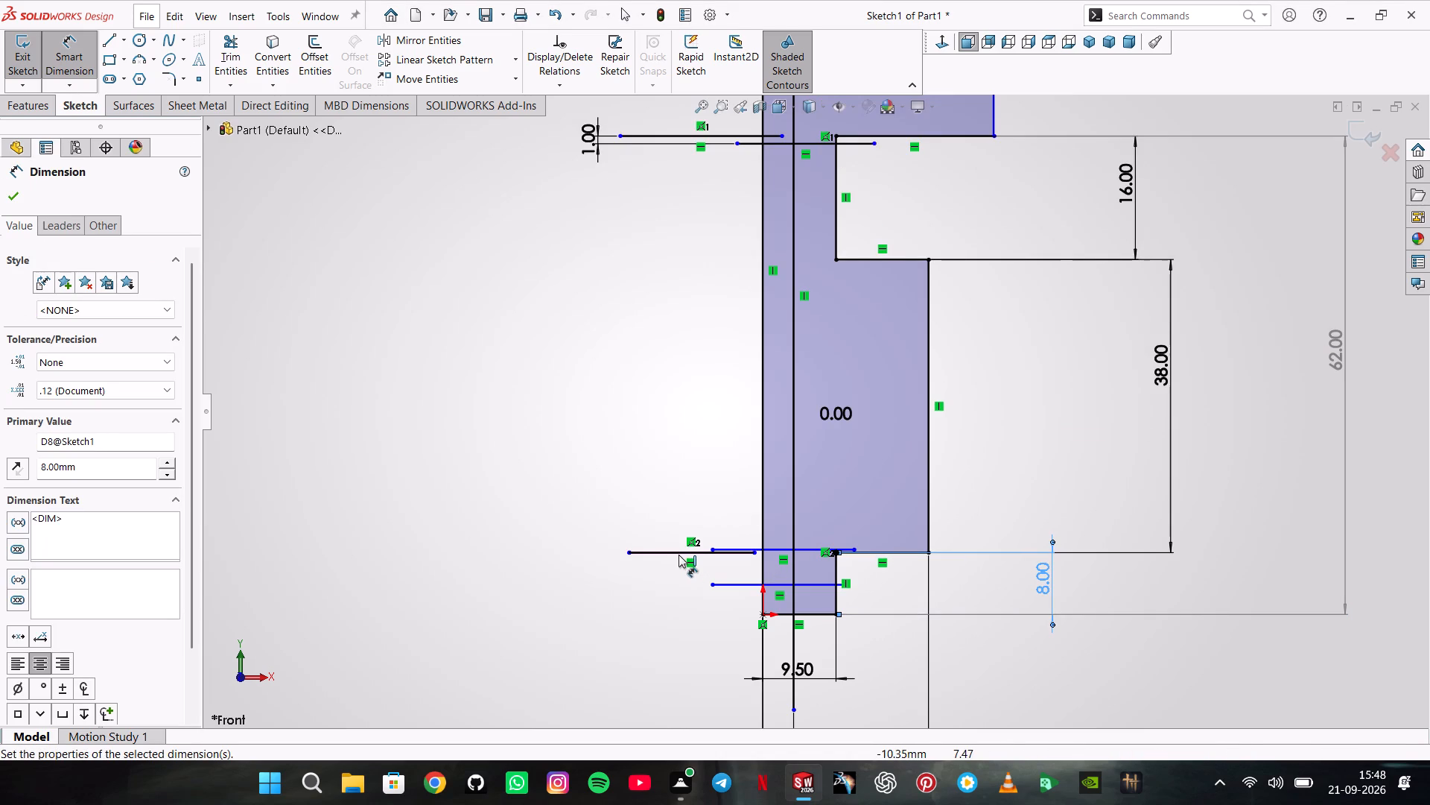
key(Escape)
key(Escape)
key(Escape)
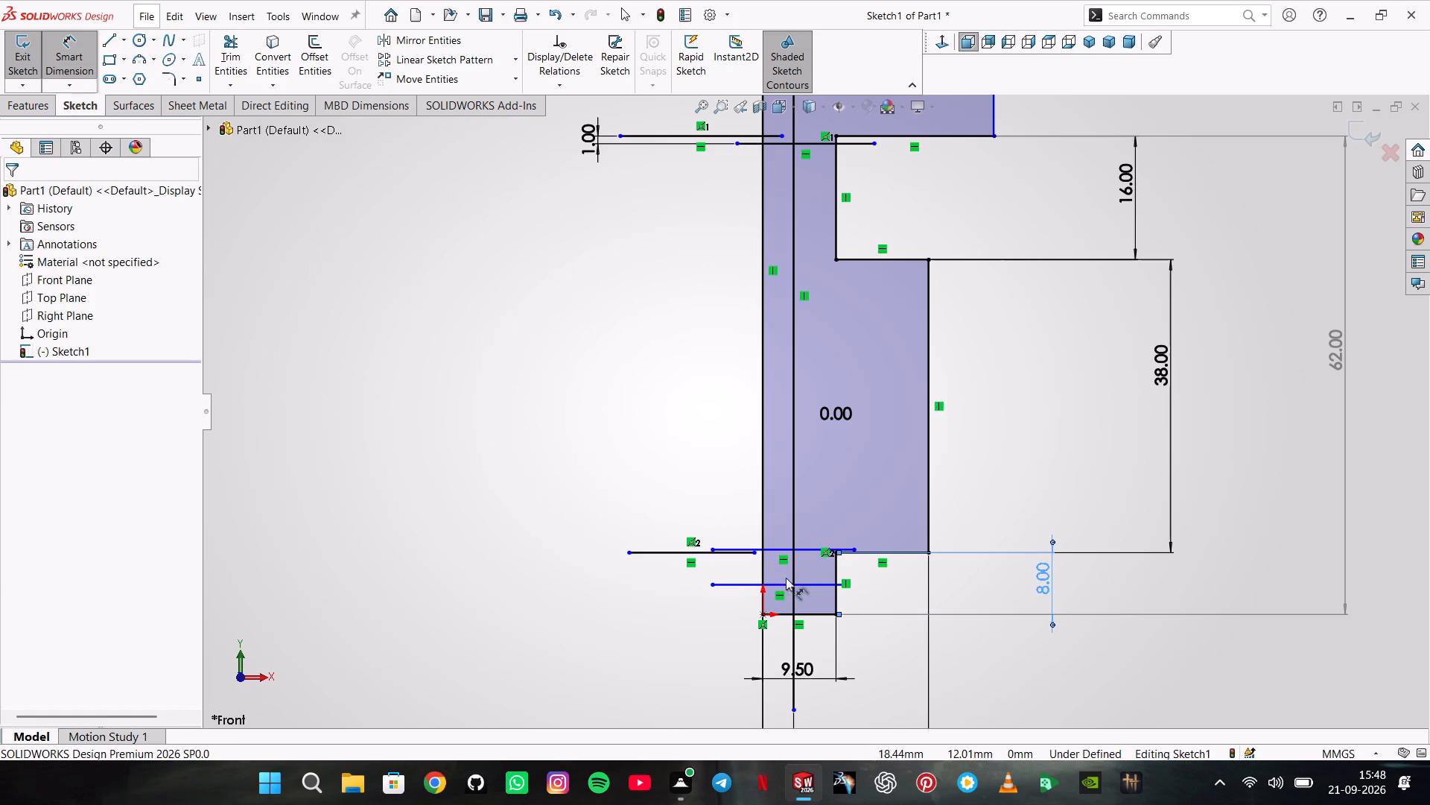
Delete the separate horizontal line outside the long vertical edge, level with the top of the bottom step.
click(696, 549)
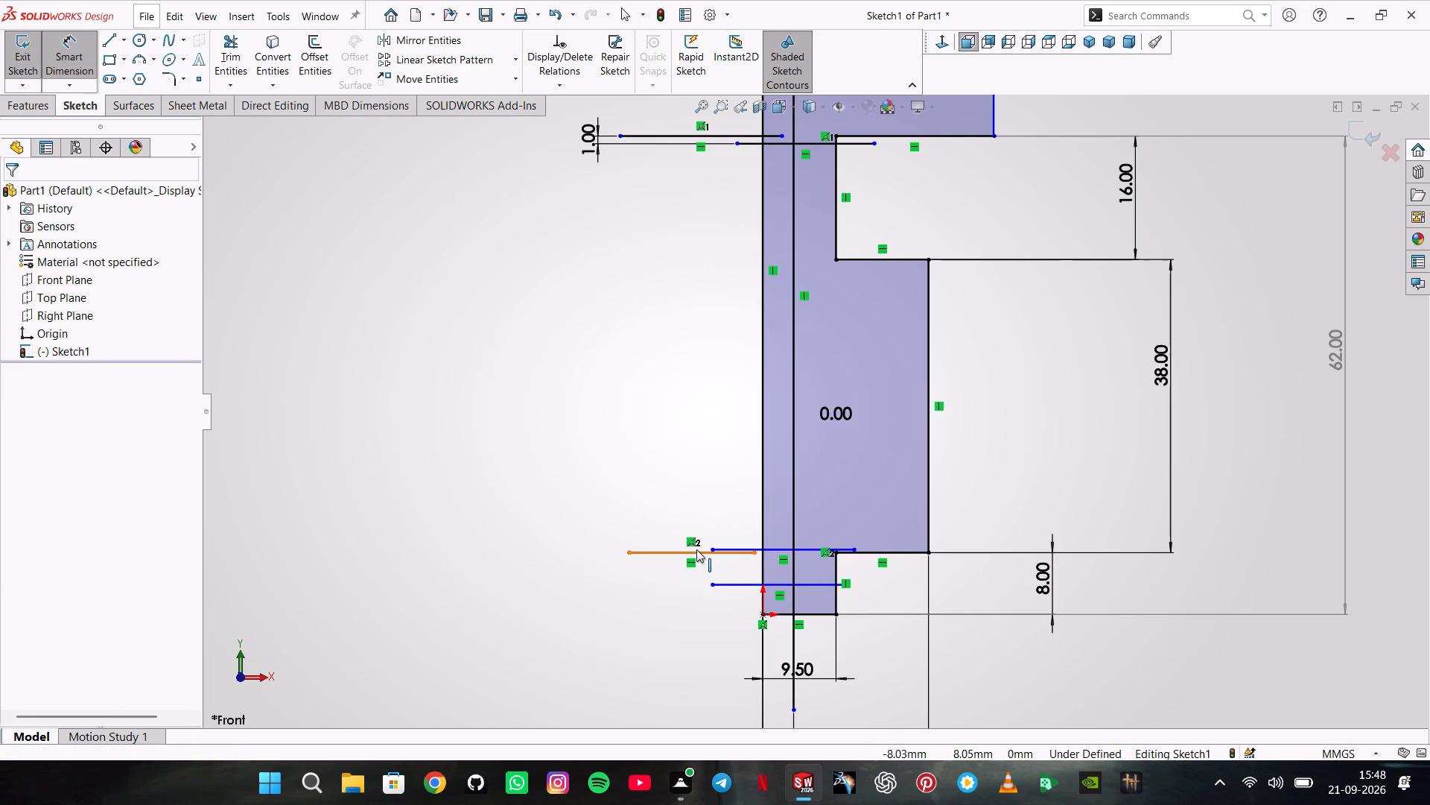
key(Delete)
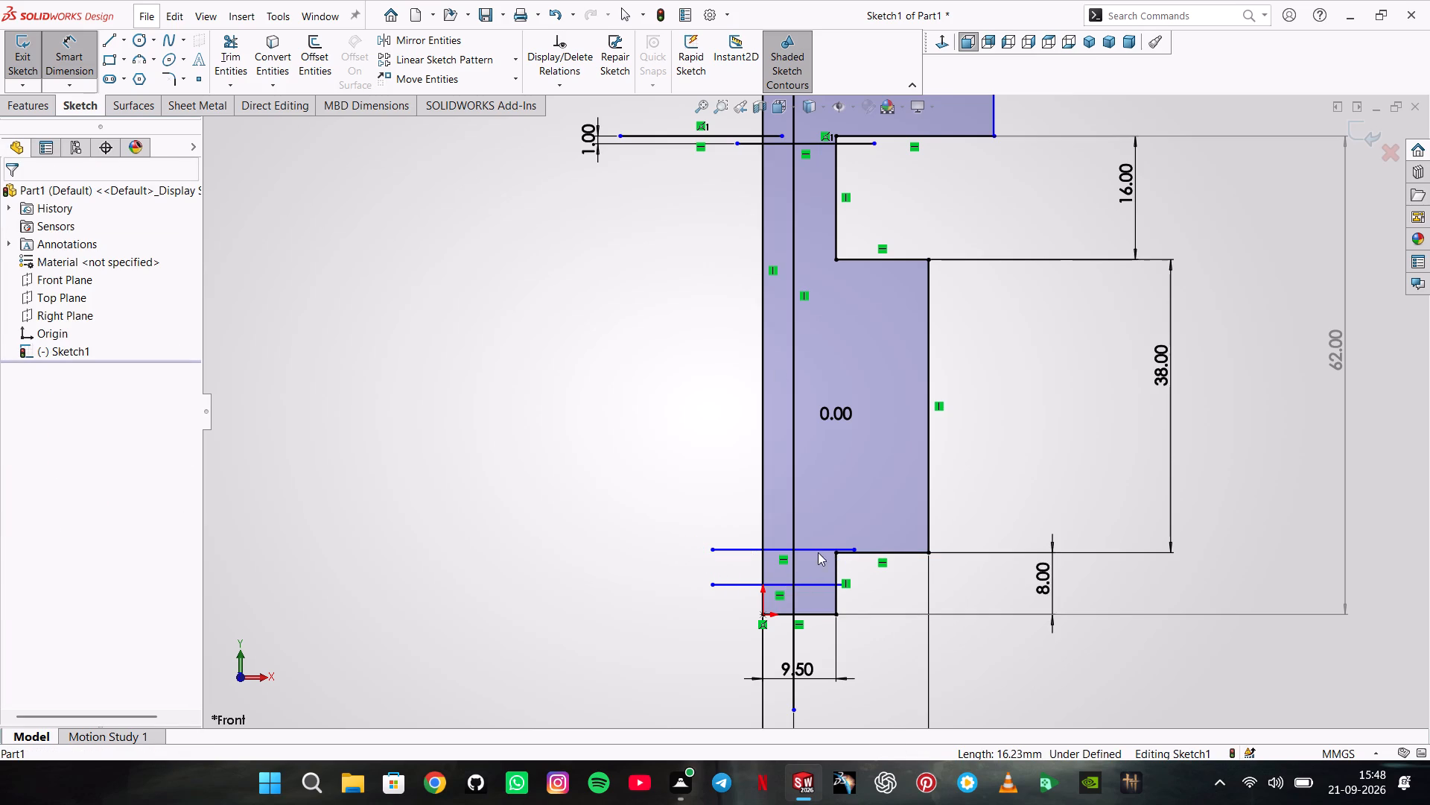
Delete the collinear relation between the notch's upper edge and the horizontal crossing line level with it.
click(825, 135)
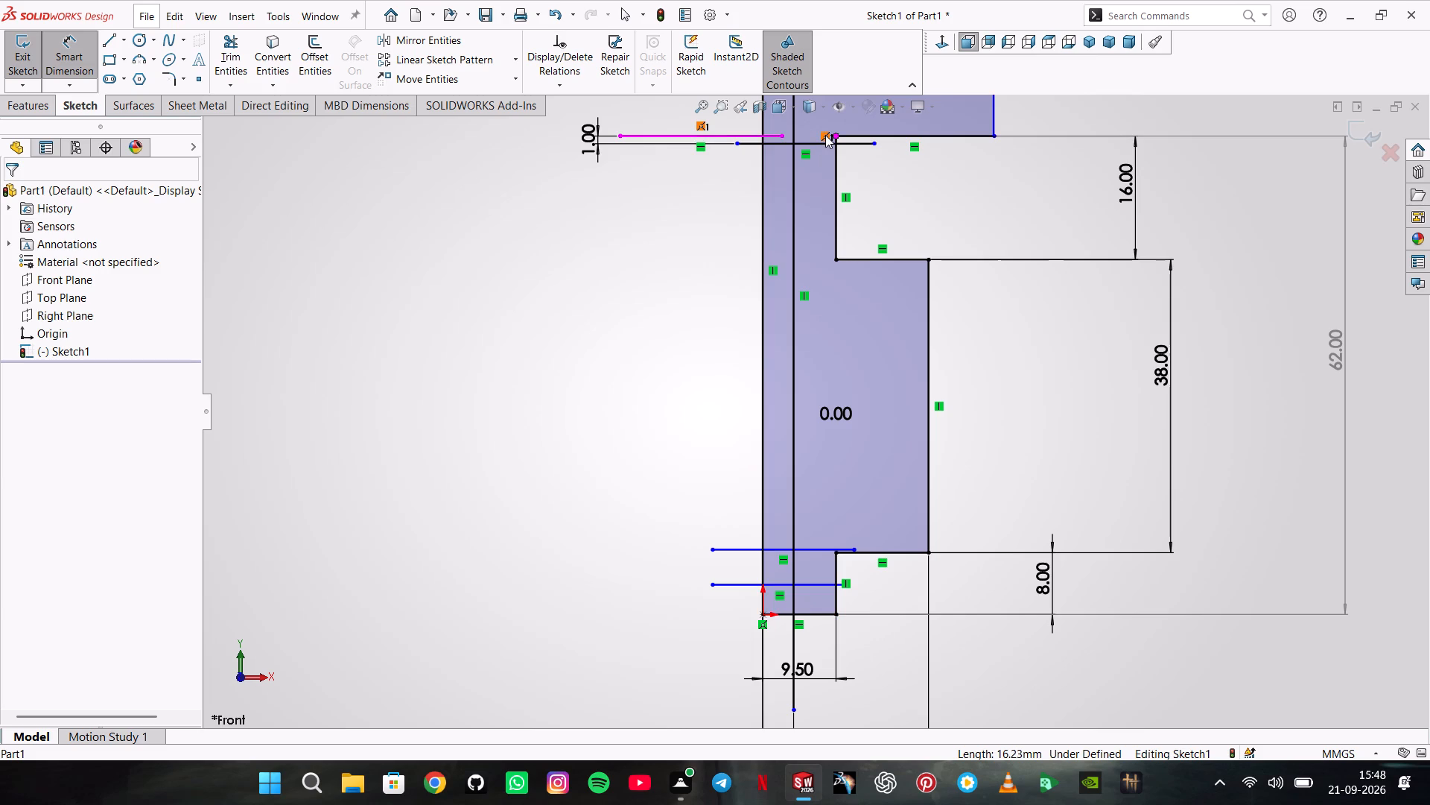
key(Delete)
key(Return)
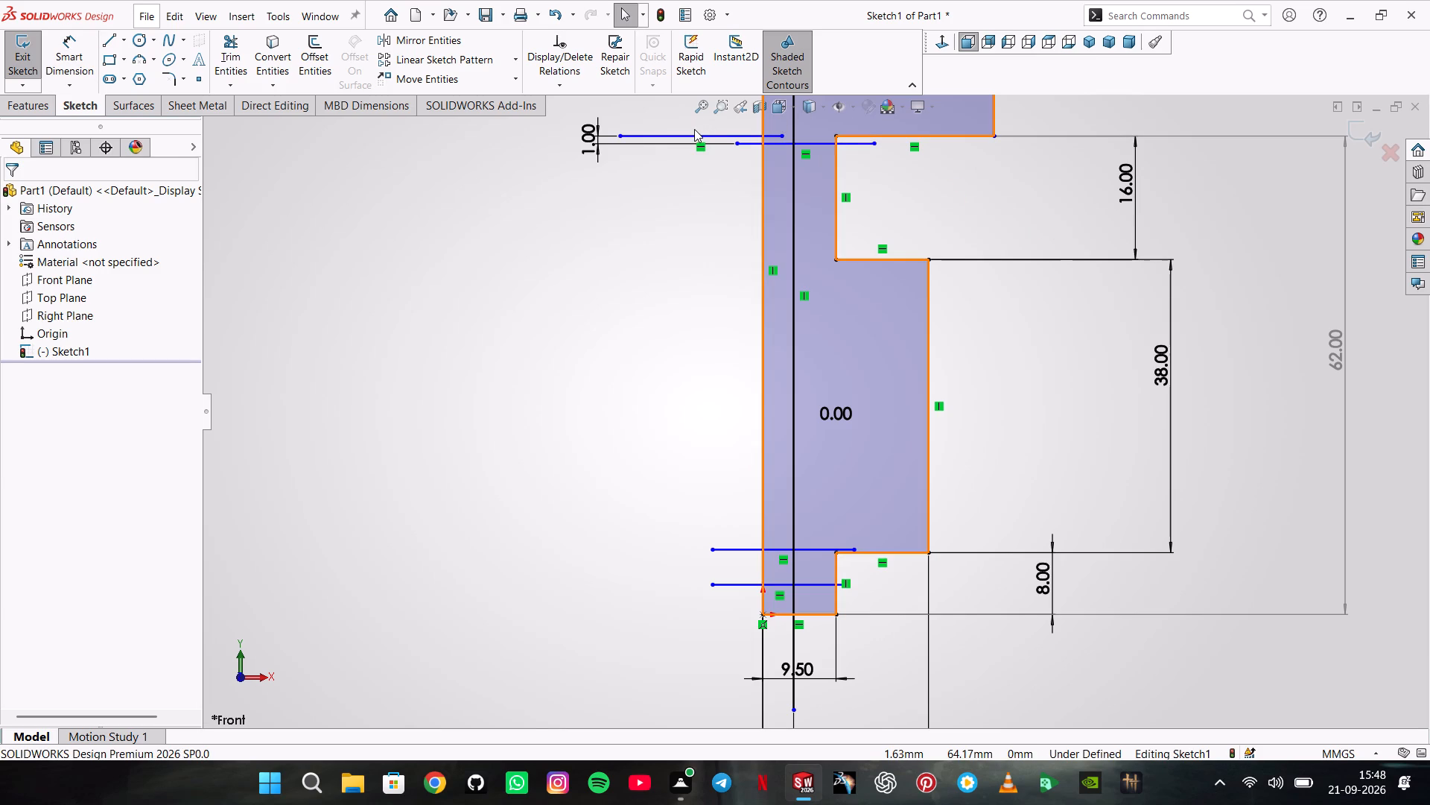
Dimension the height of the upper line of the 1 mm spaced pair above the profile's bottom edge as 46 mm.
click(83, 48)
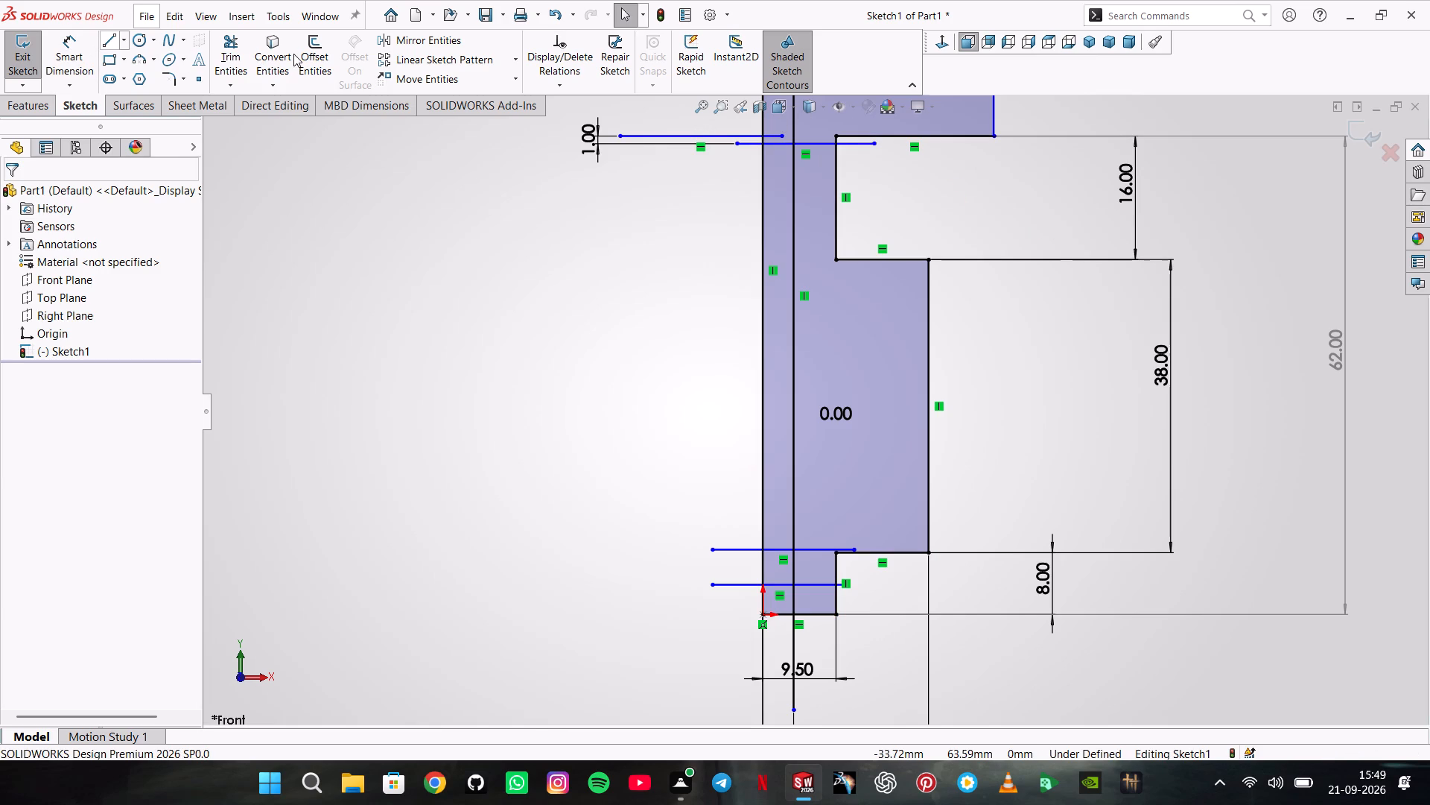
click(653, 133)
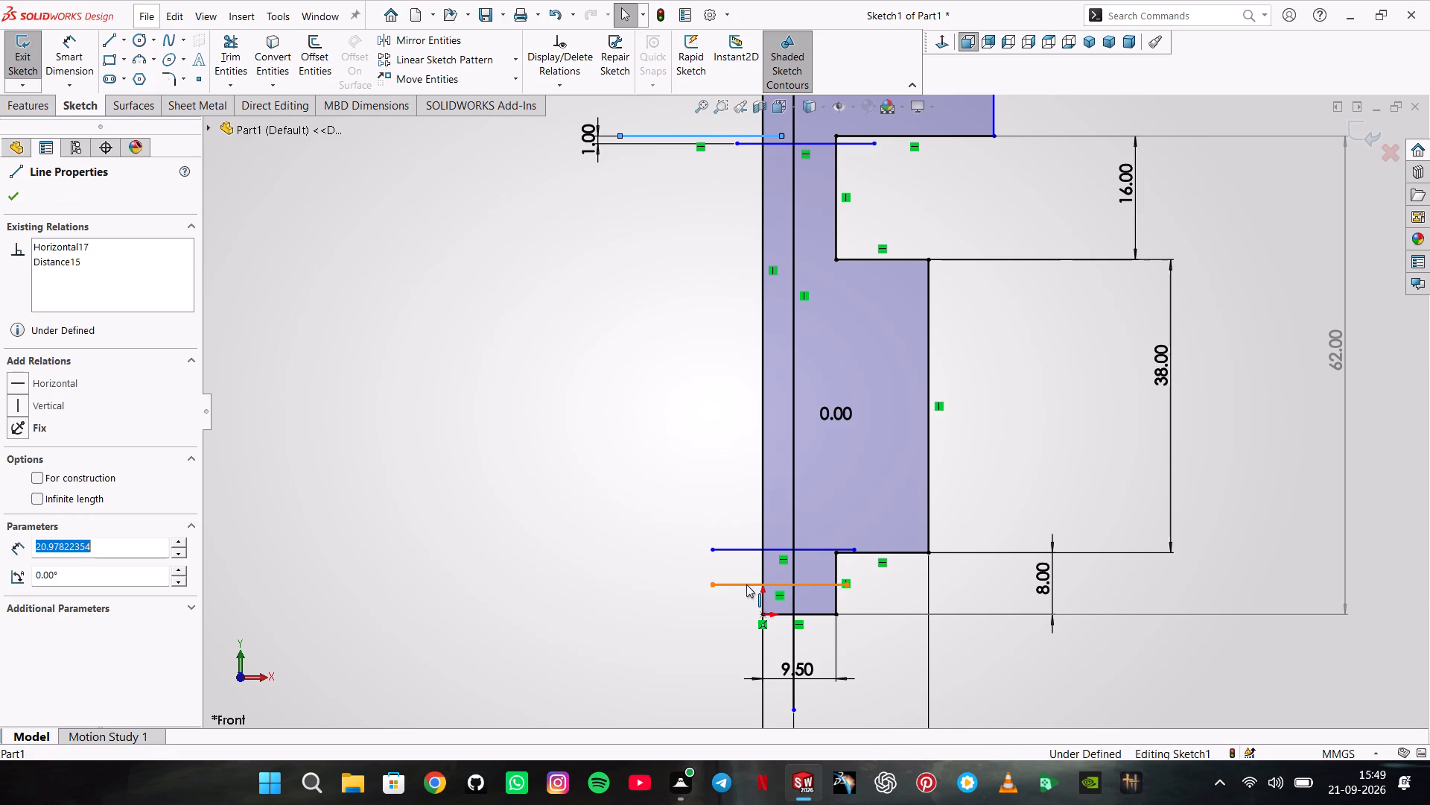
click(799, 613)
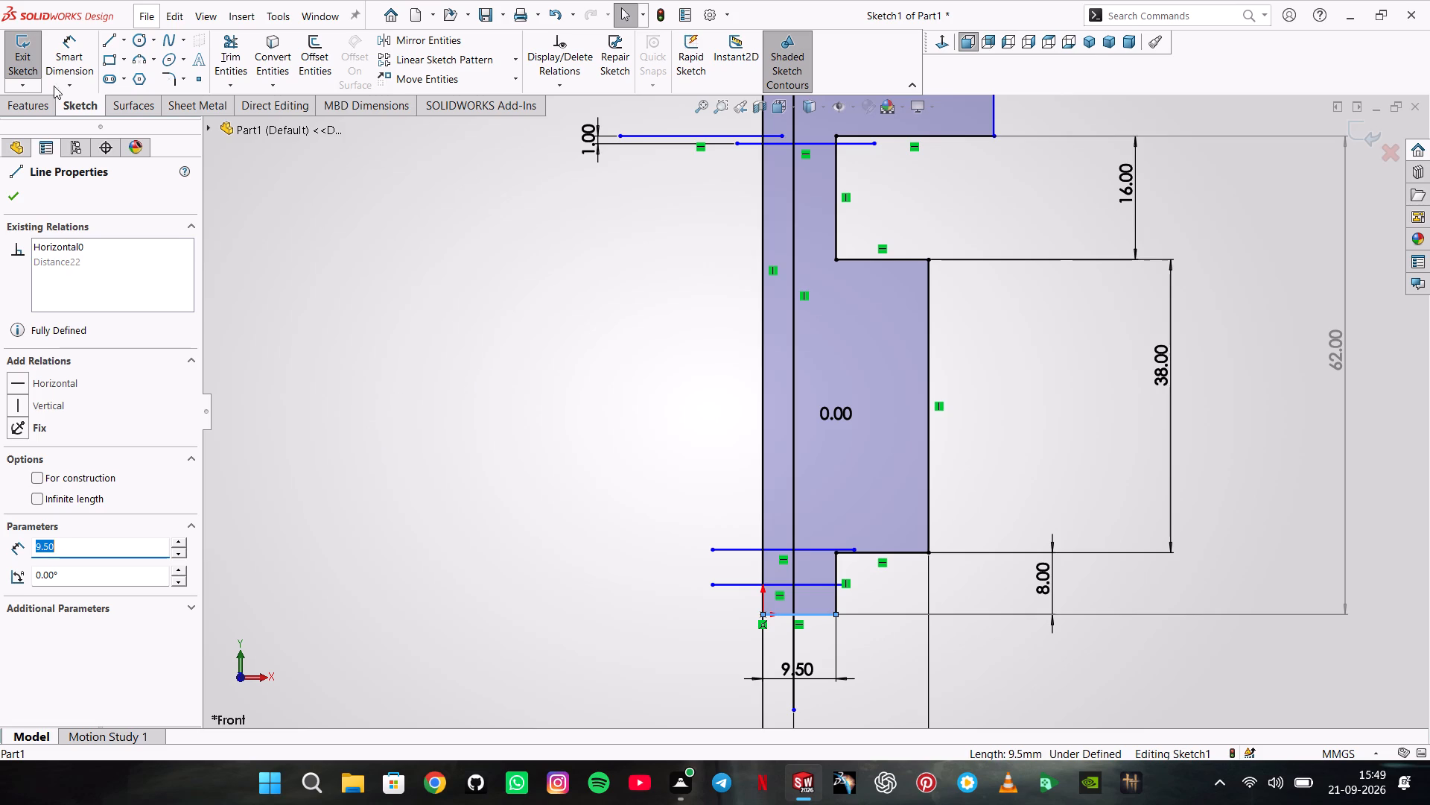
click(66, 68)
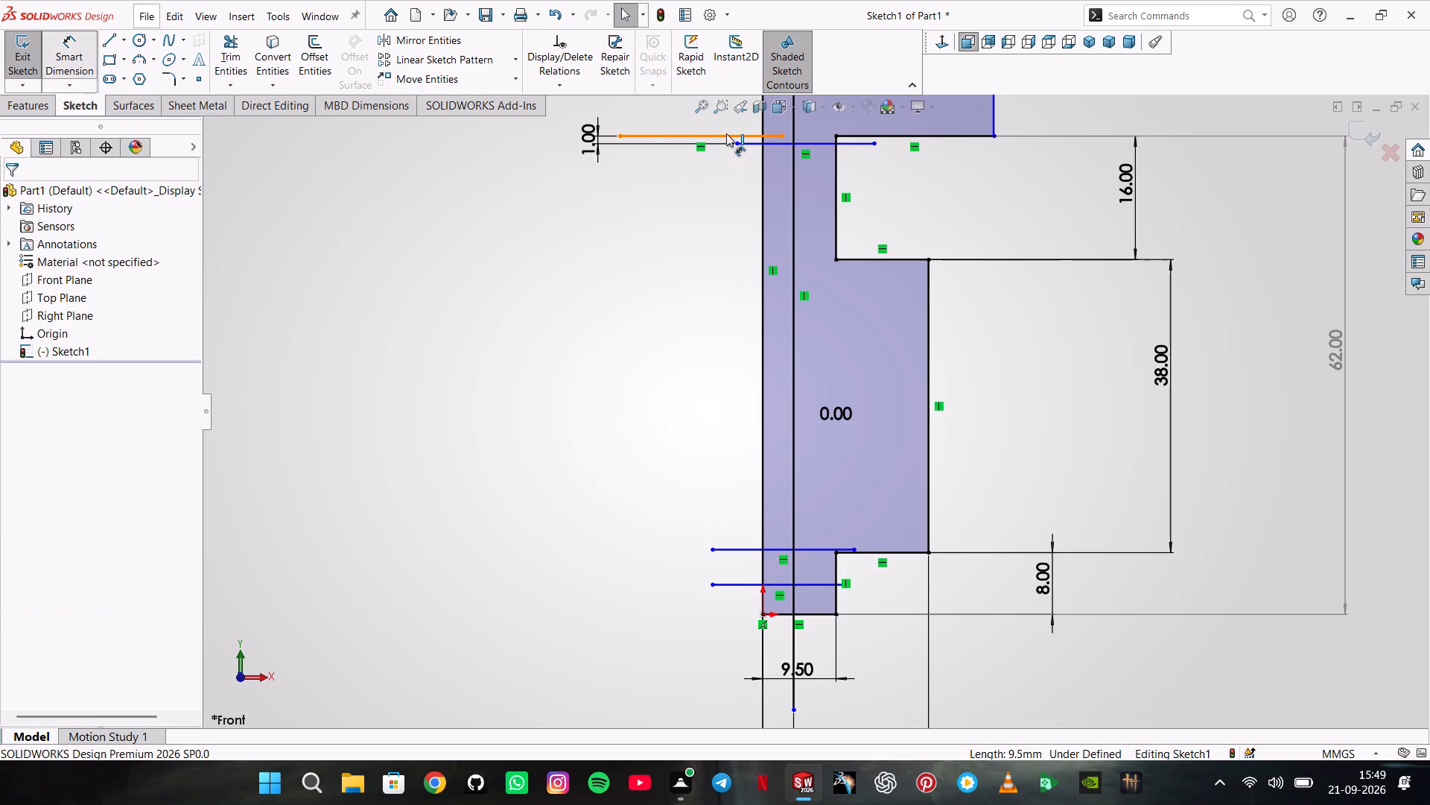
click(726, 133)
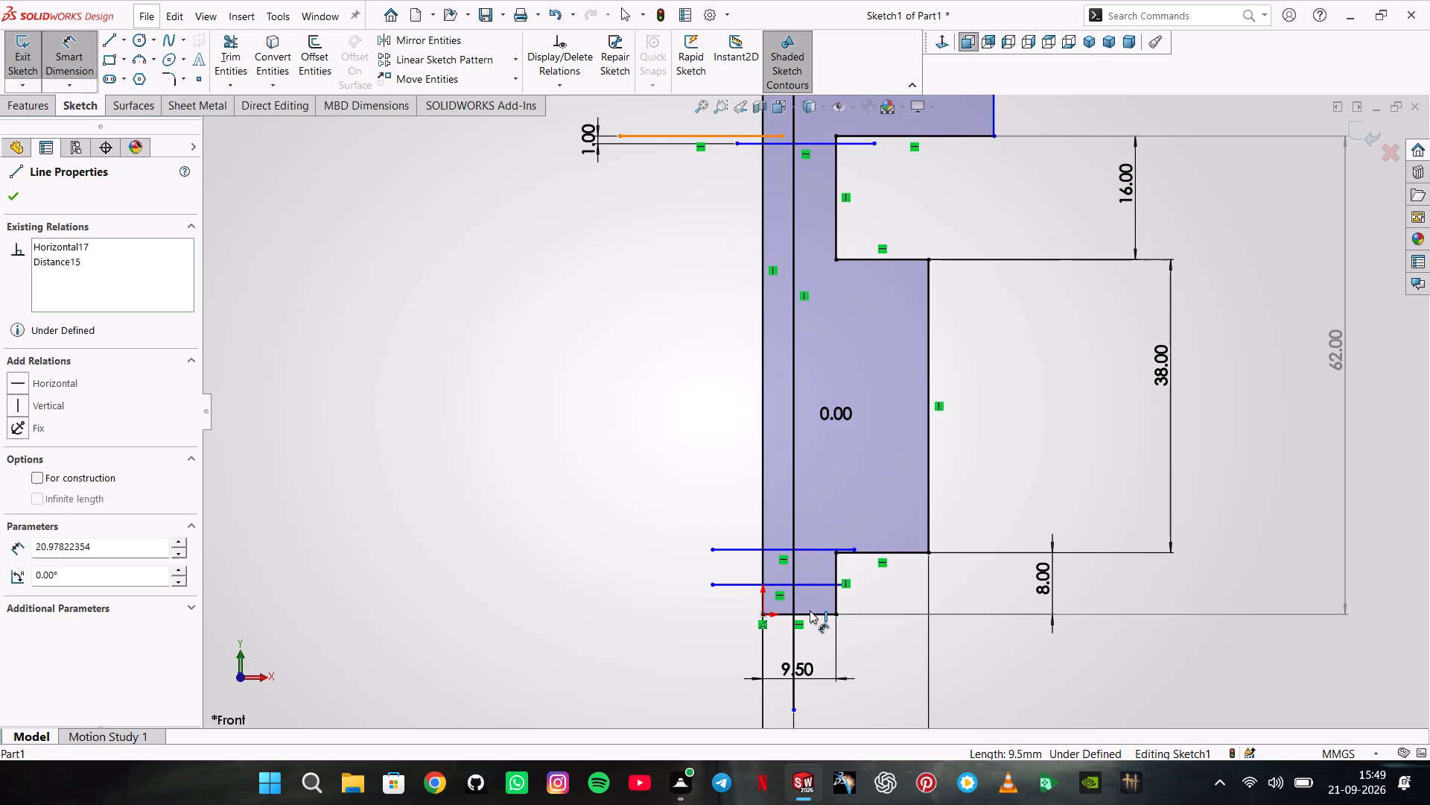
click(815, 613)
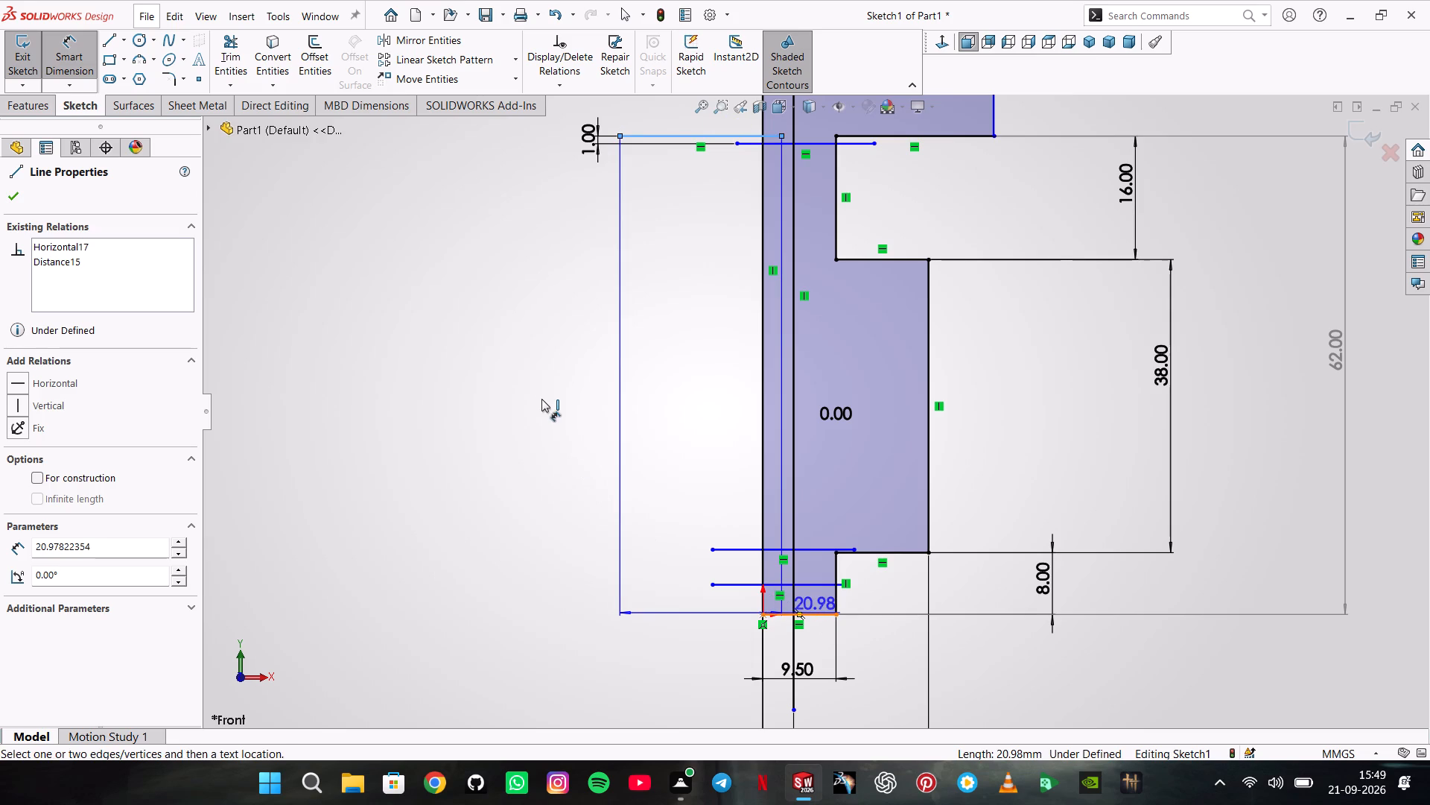
click(538, 364)
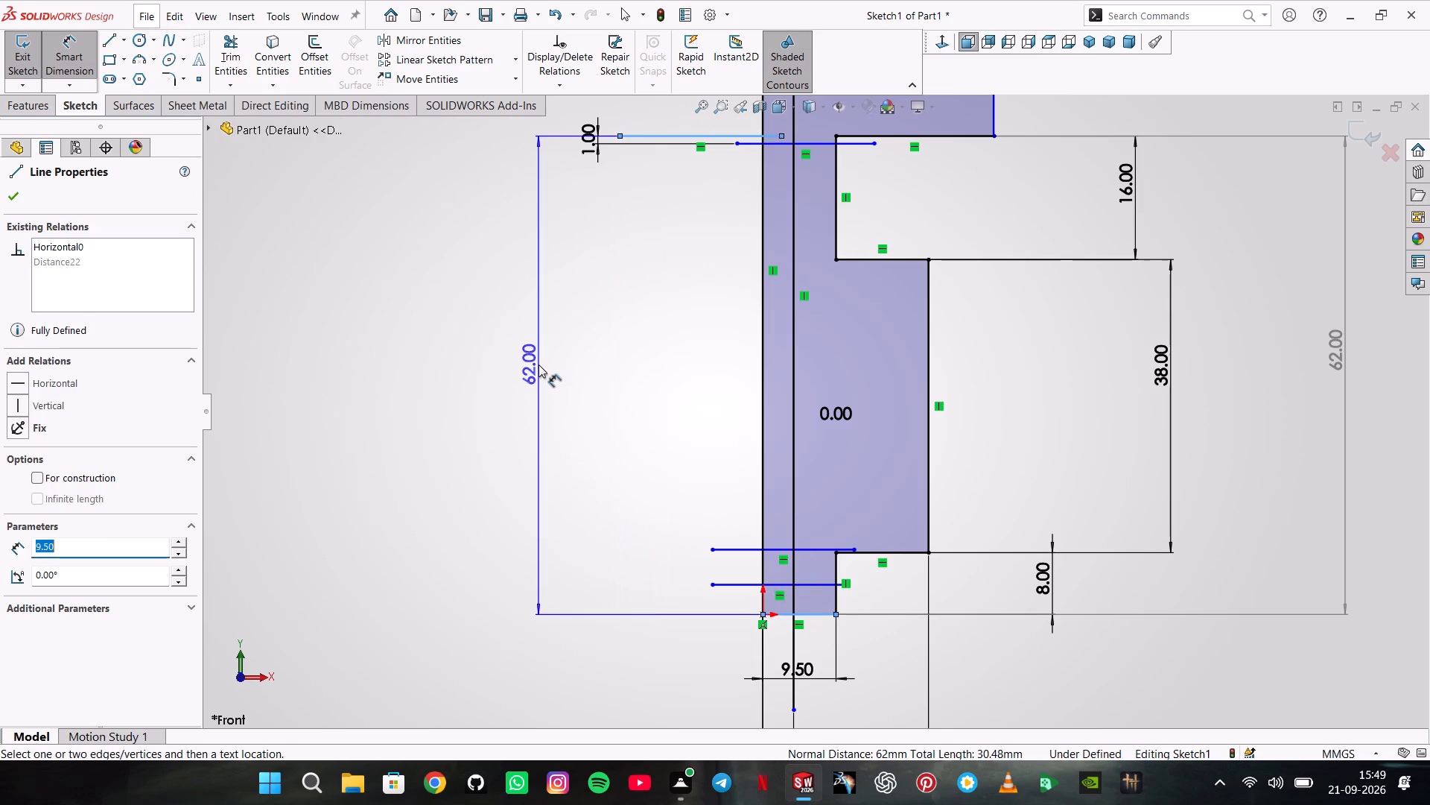
text(46)
key(Return)
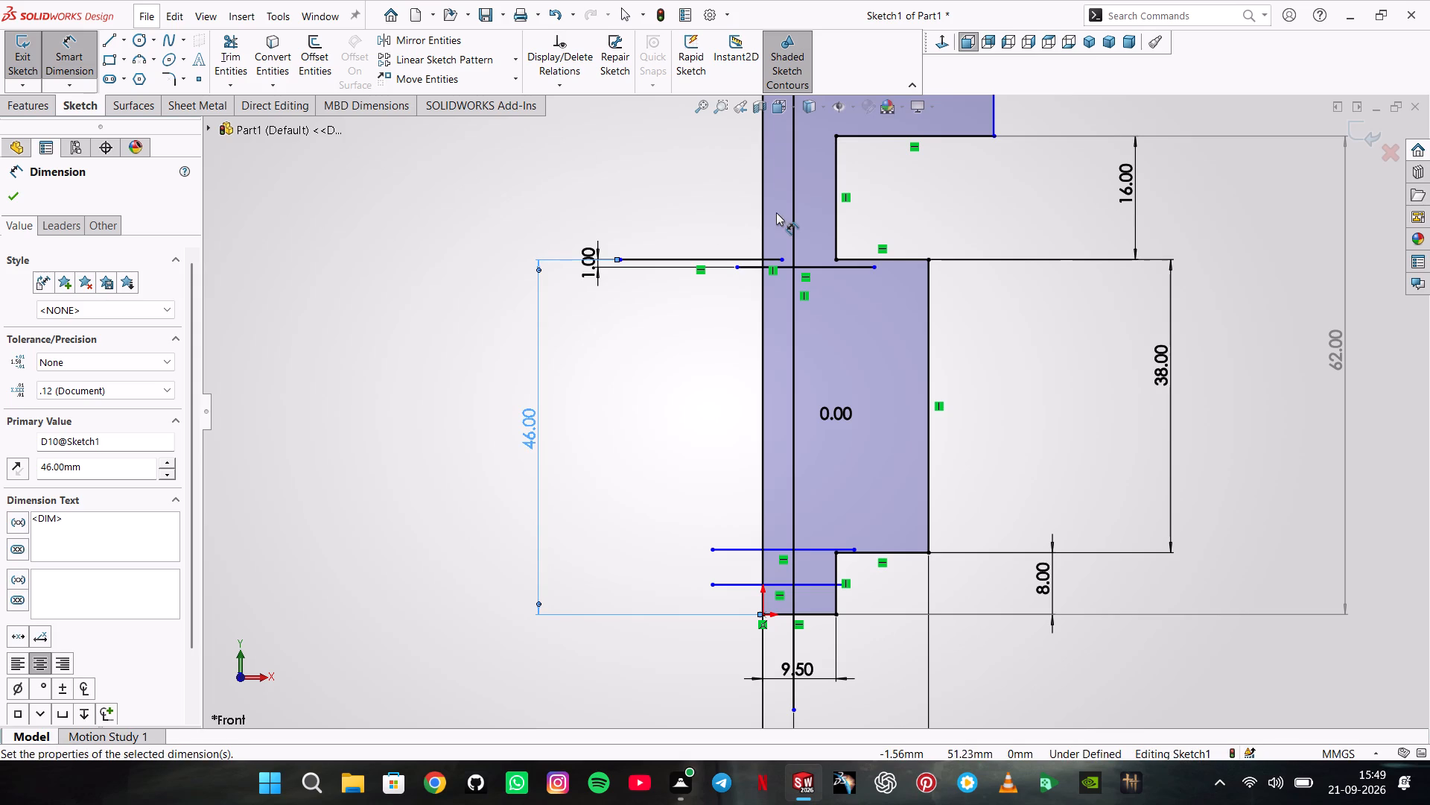
Dimension the spacing between the profile's top edge and the uppermost crossing line as 2 mm.
scroll(978, 178, up, 2)
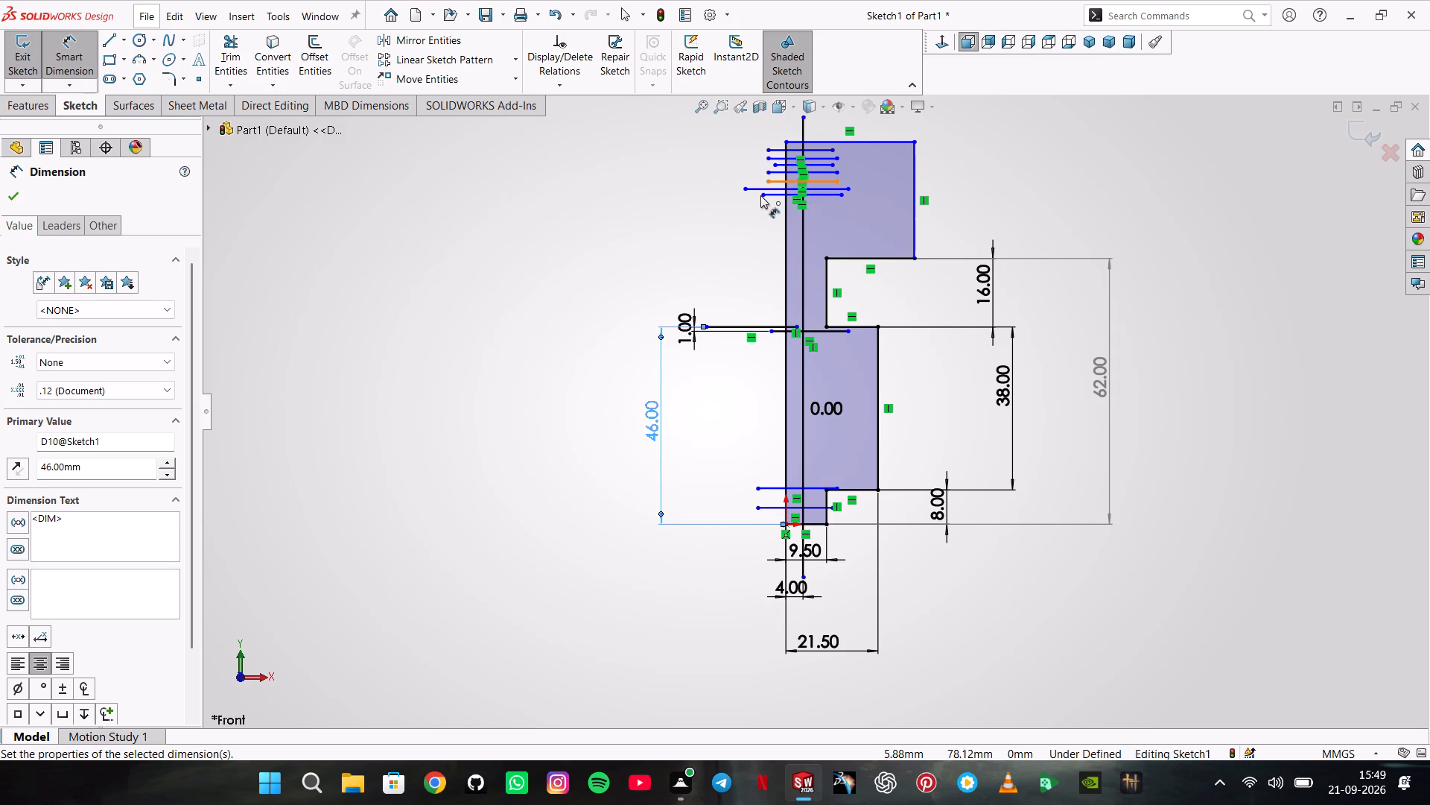
click(781, 148)
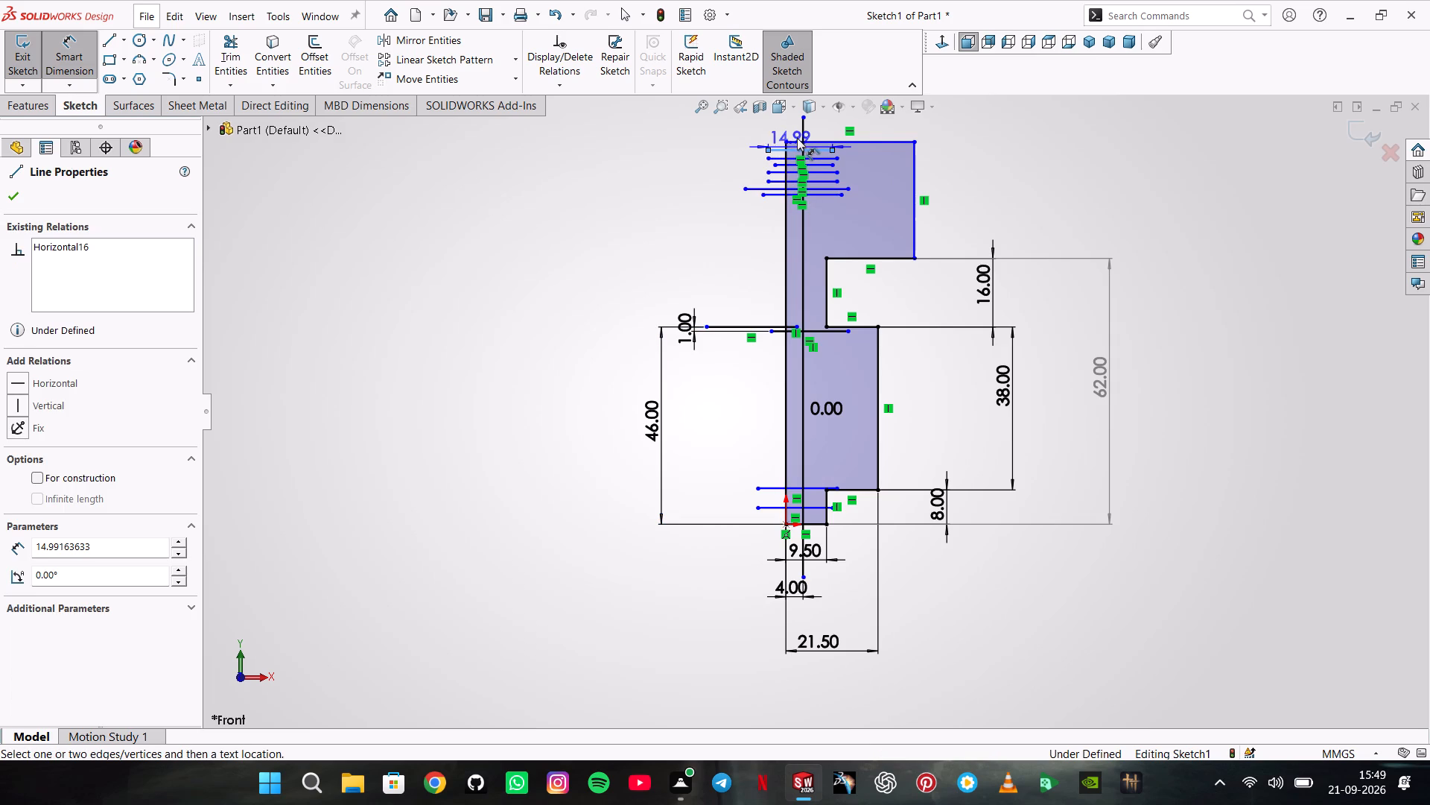
scroll(796, 138, down, 3)
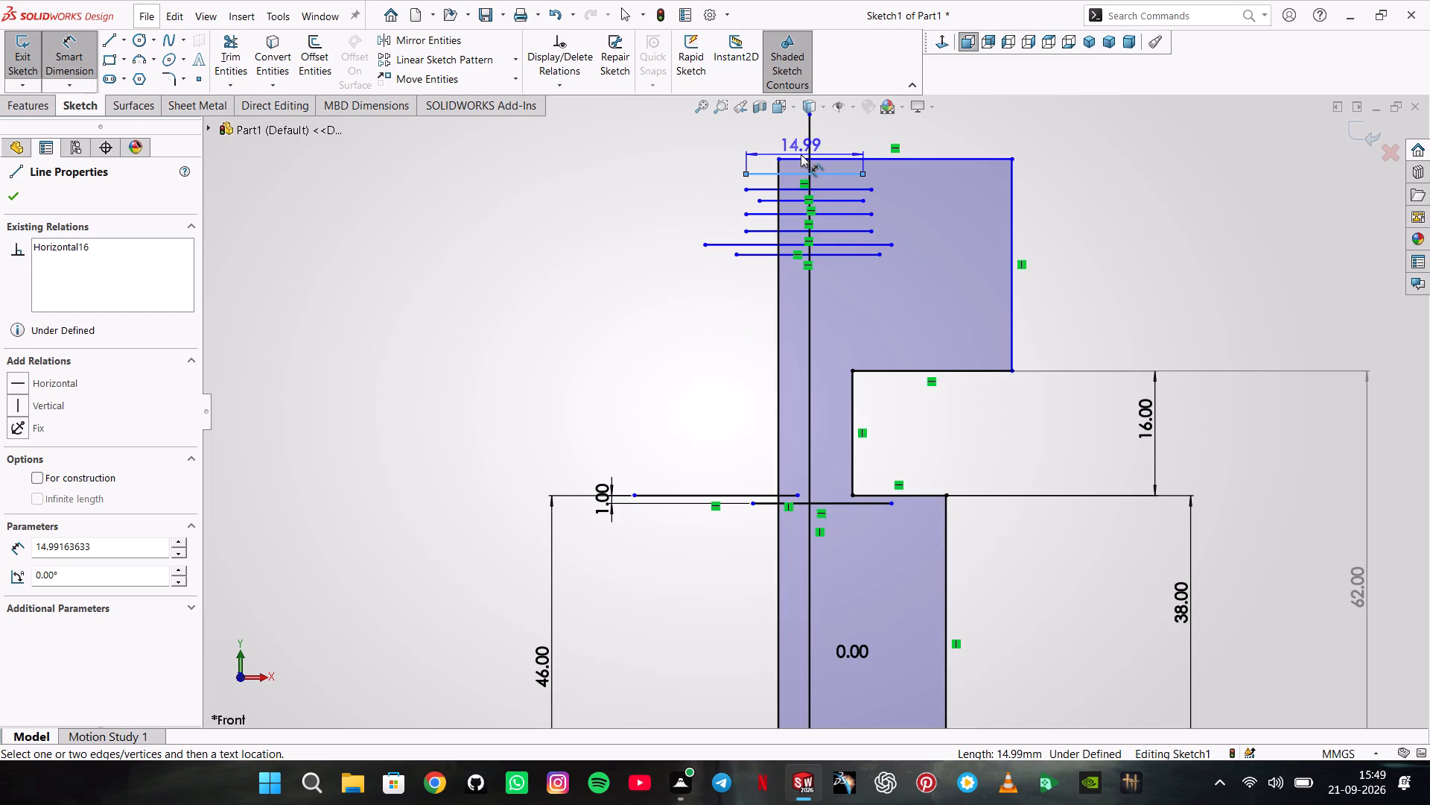
click(801, 157)
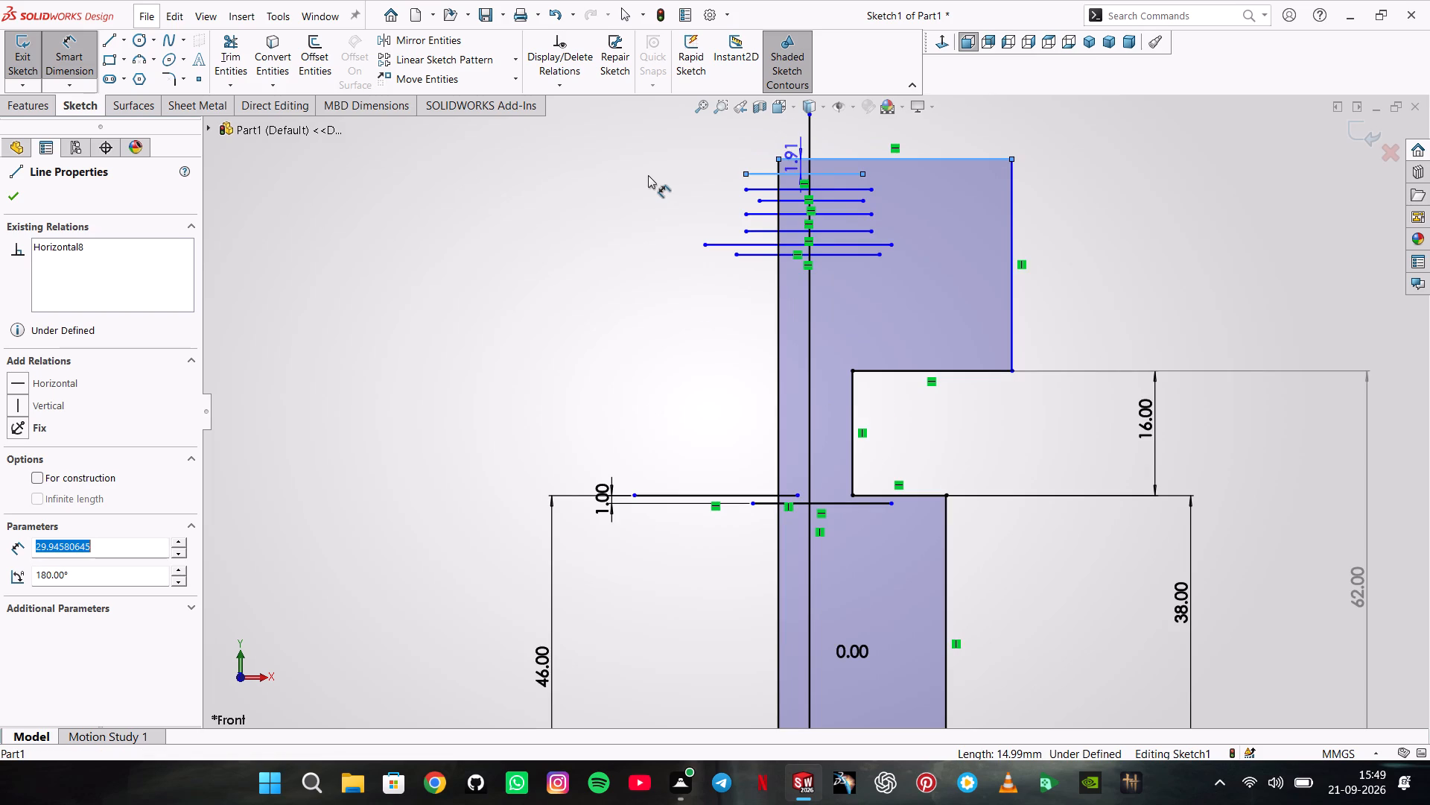
click(648, 175)
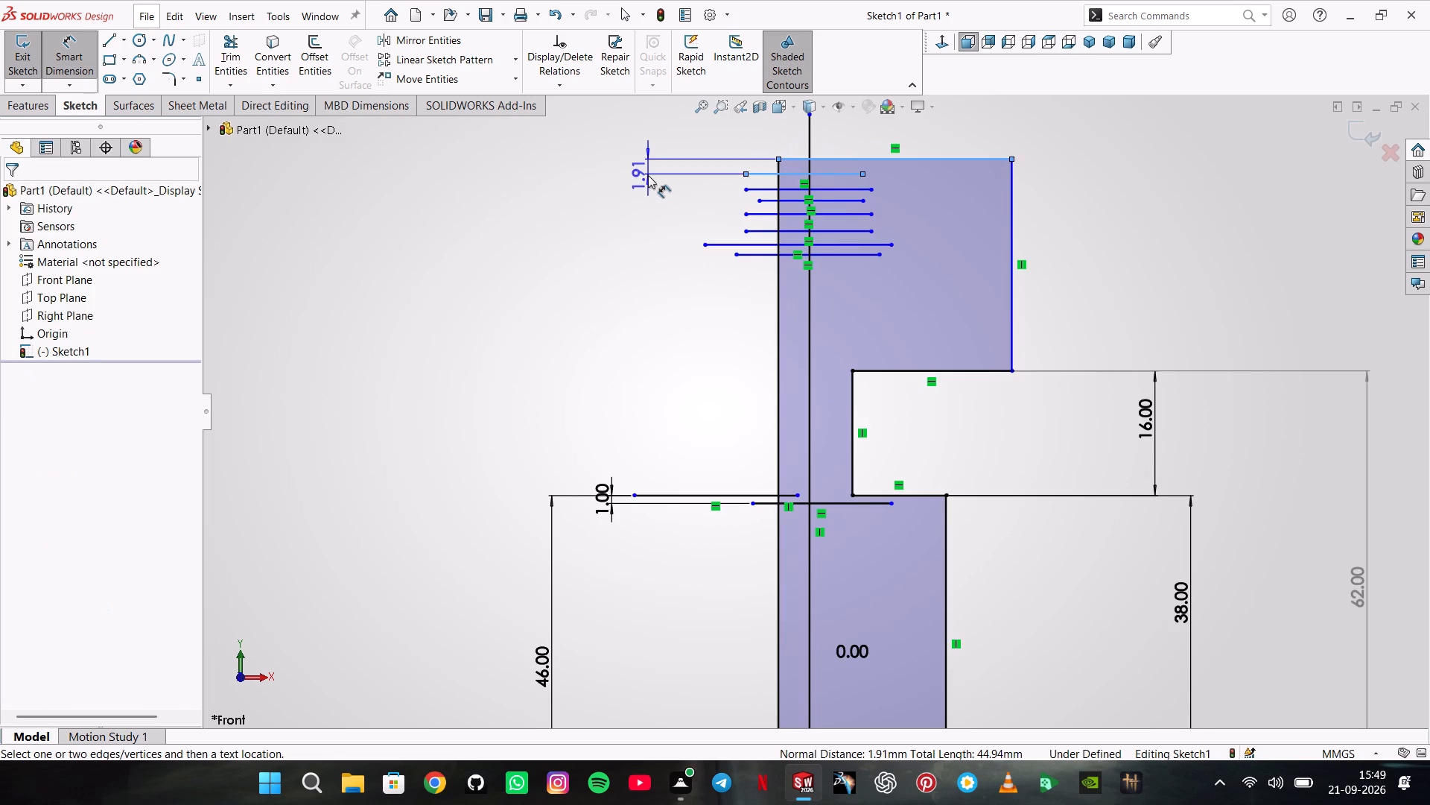
key(2)
key(Return)
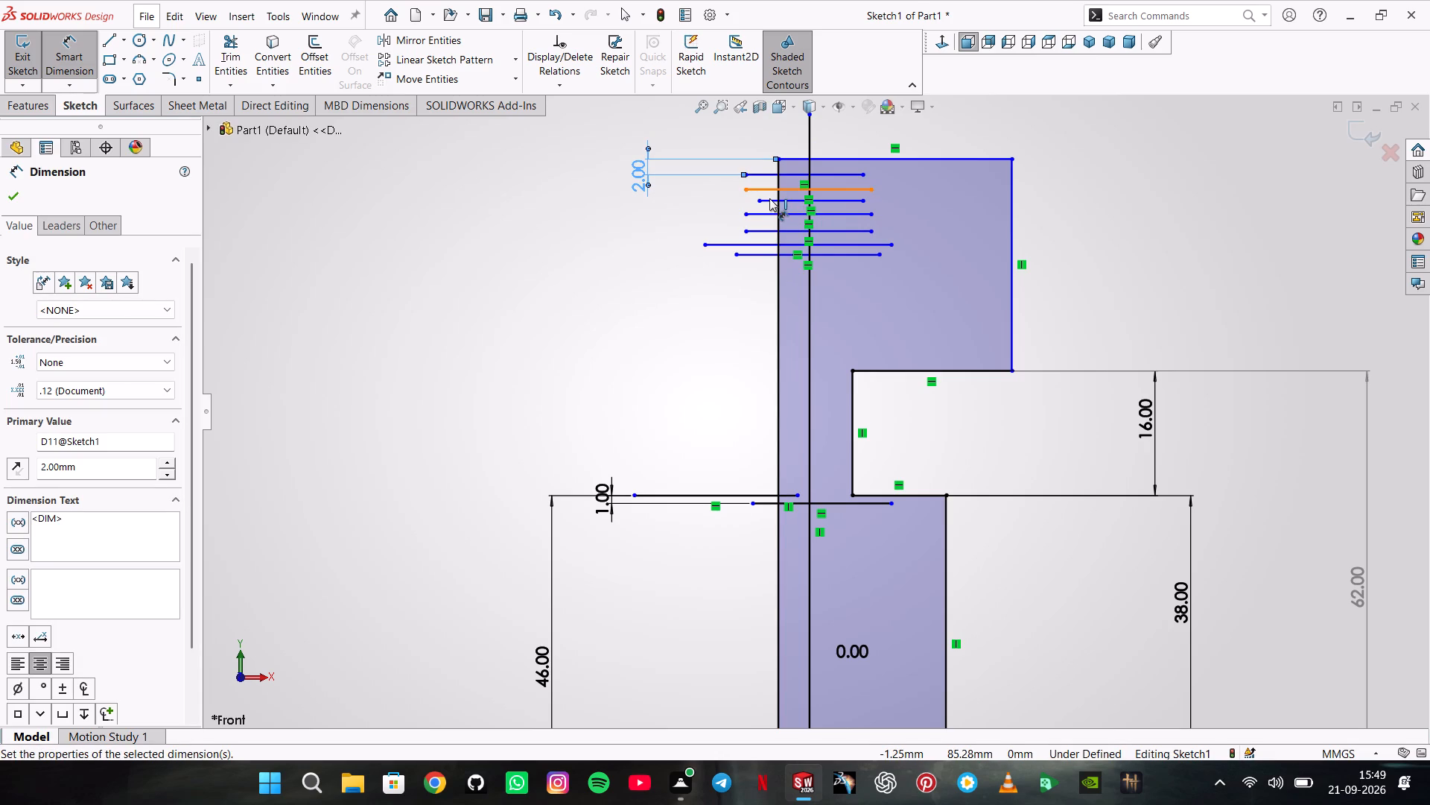
Dimension the lowest crossing line of the upper group 3 mm above the crossing line at 46 mm height.
click(758, 253)
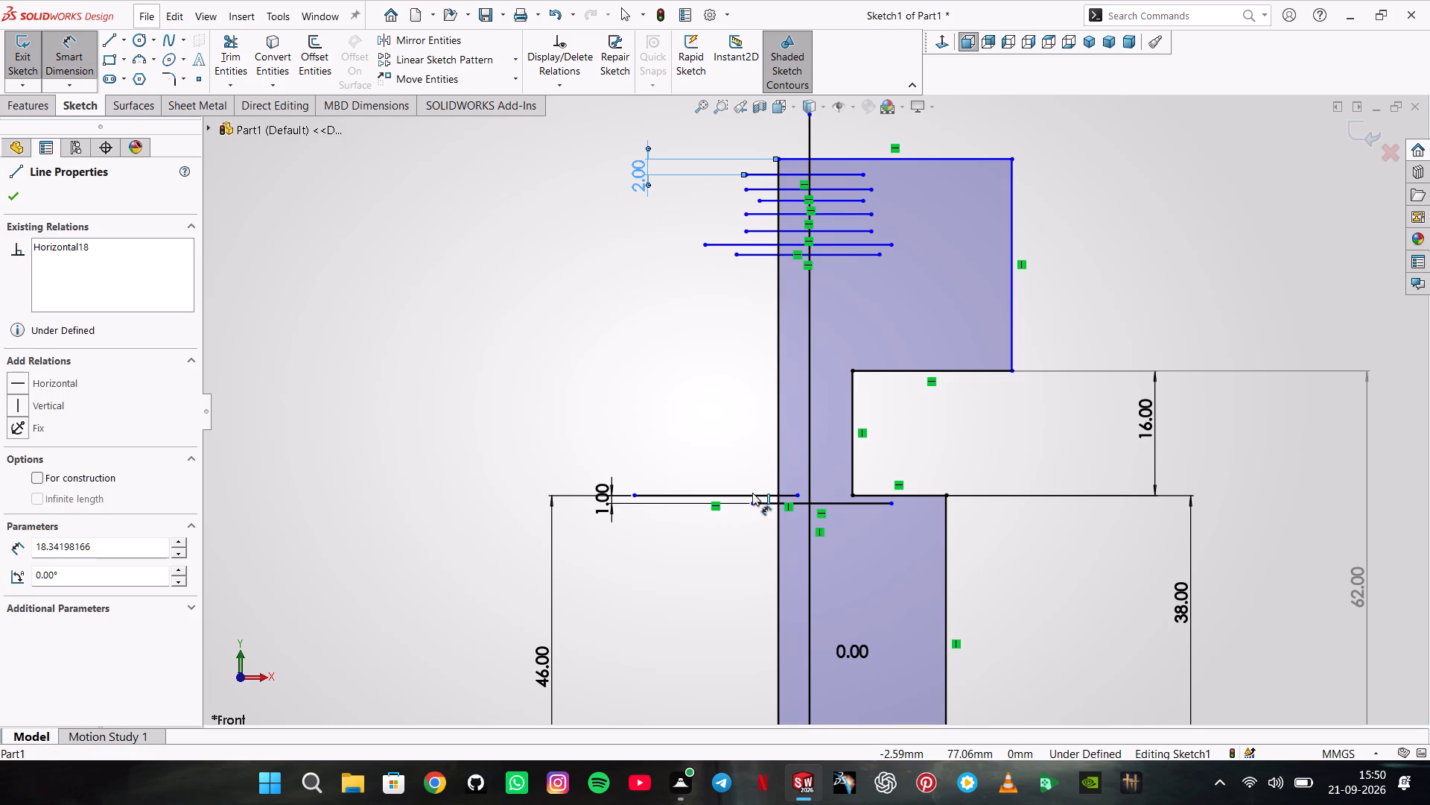
click(752, 493)
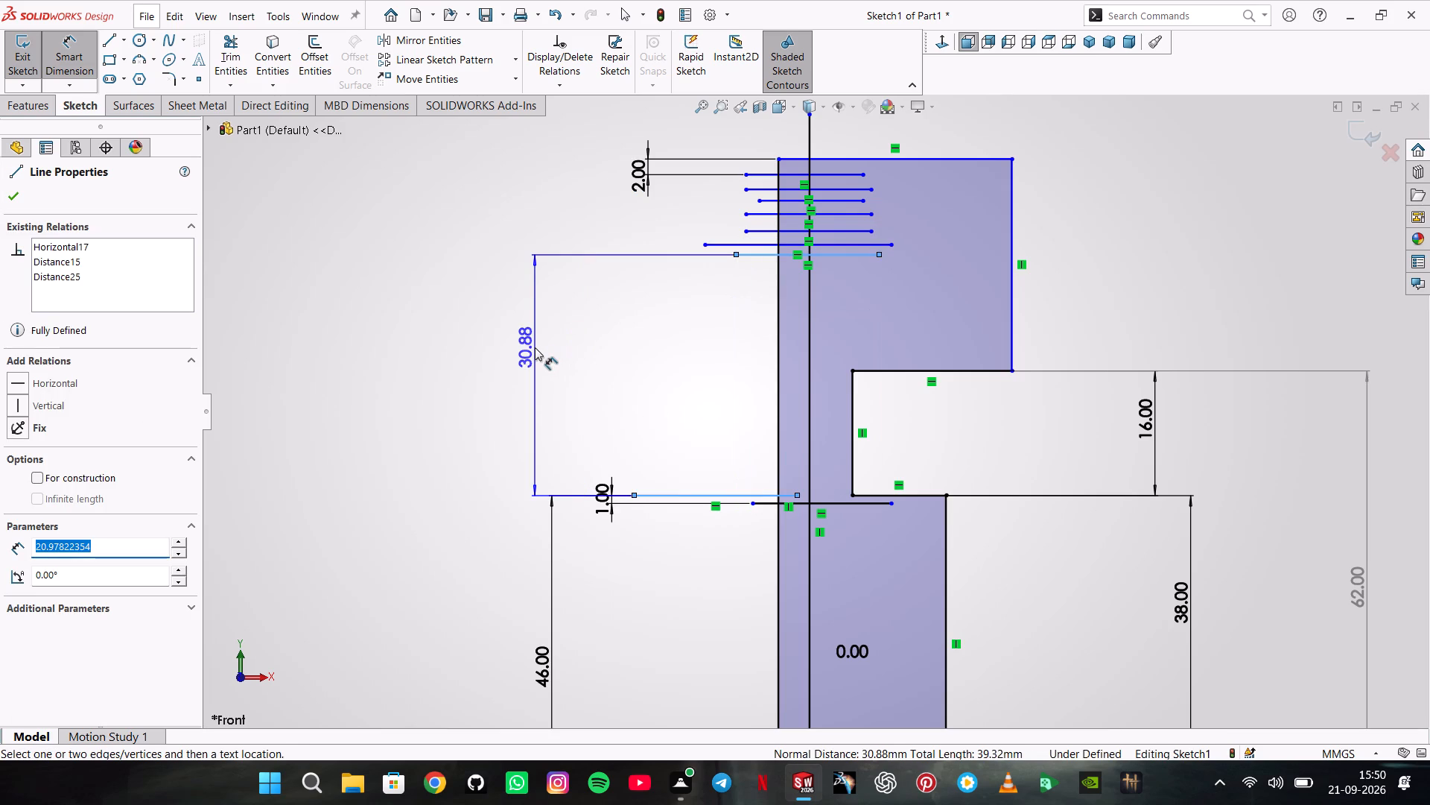
click(535, 347)
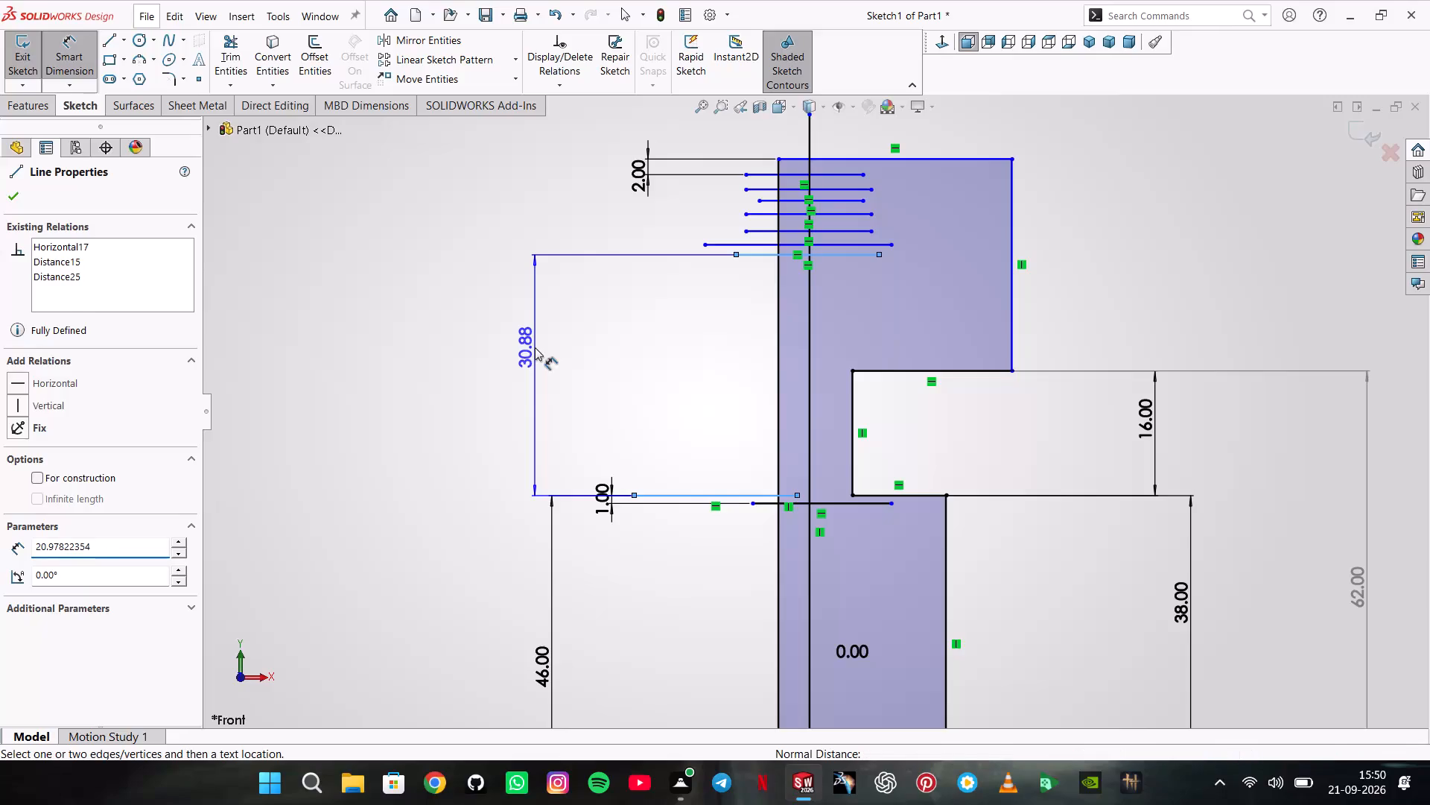
key(3)
key(Return)
Dimension the lowest remaining line of the upper group 2 mm above the crossing line just positioned 3 mm over the 46 mm line.
scroll(535, 347, up, 1)
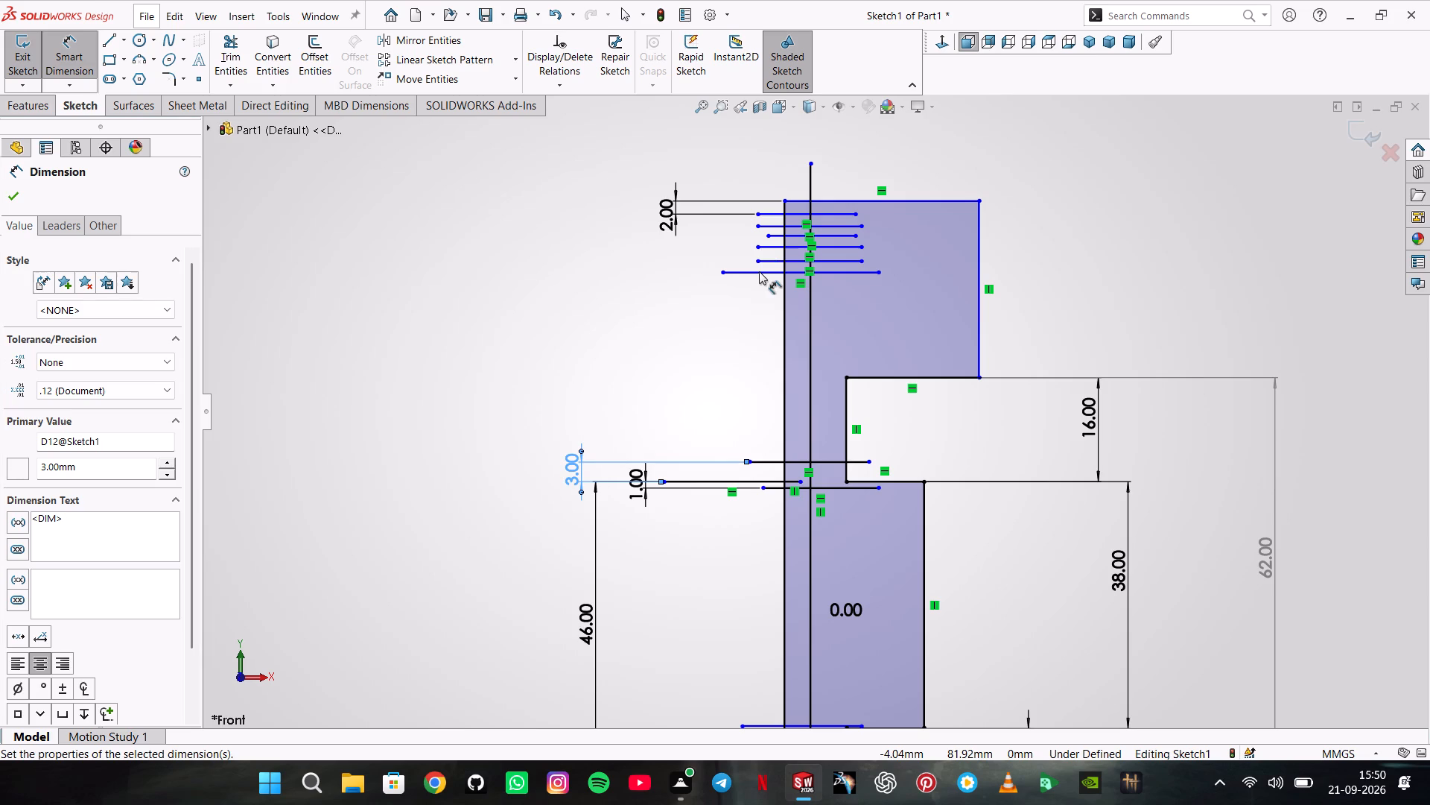
click(759, 271)
click(761, 460)
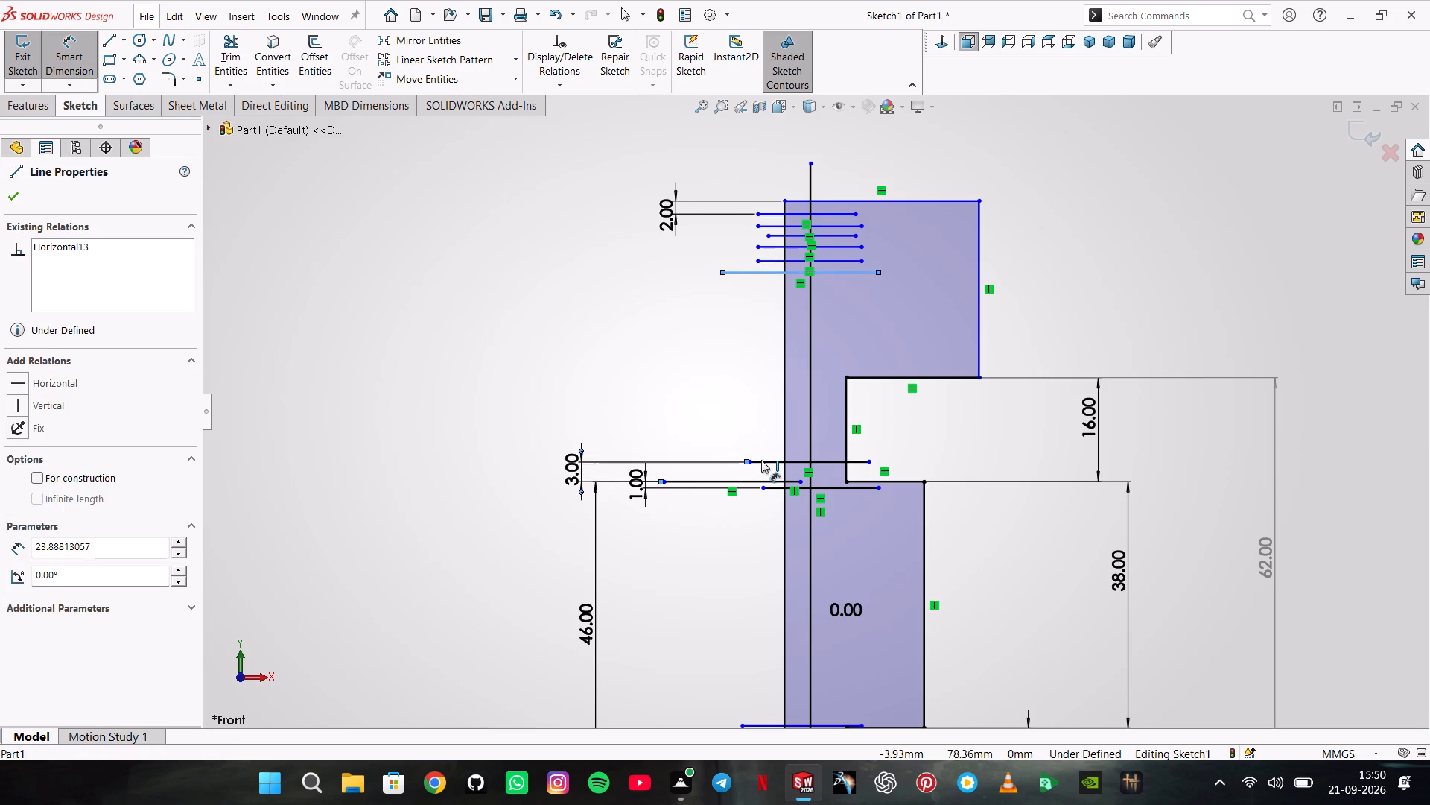
click(650, 429)
key(2)
key(Return)
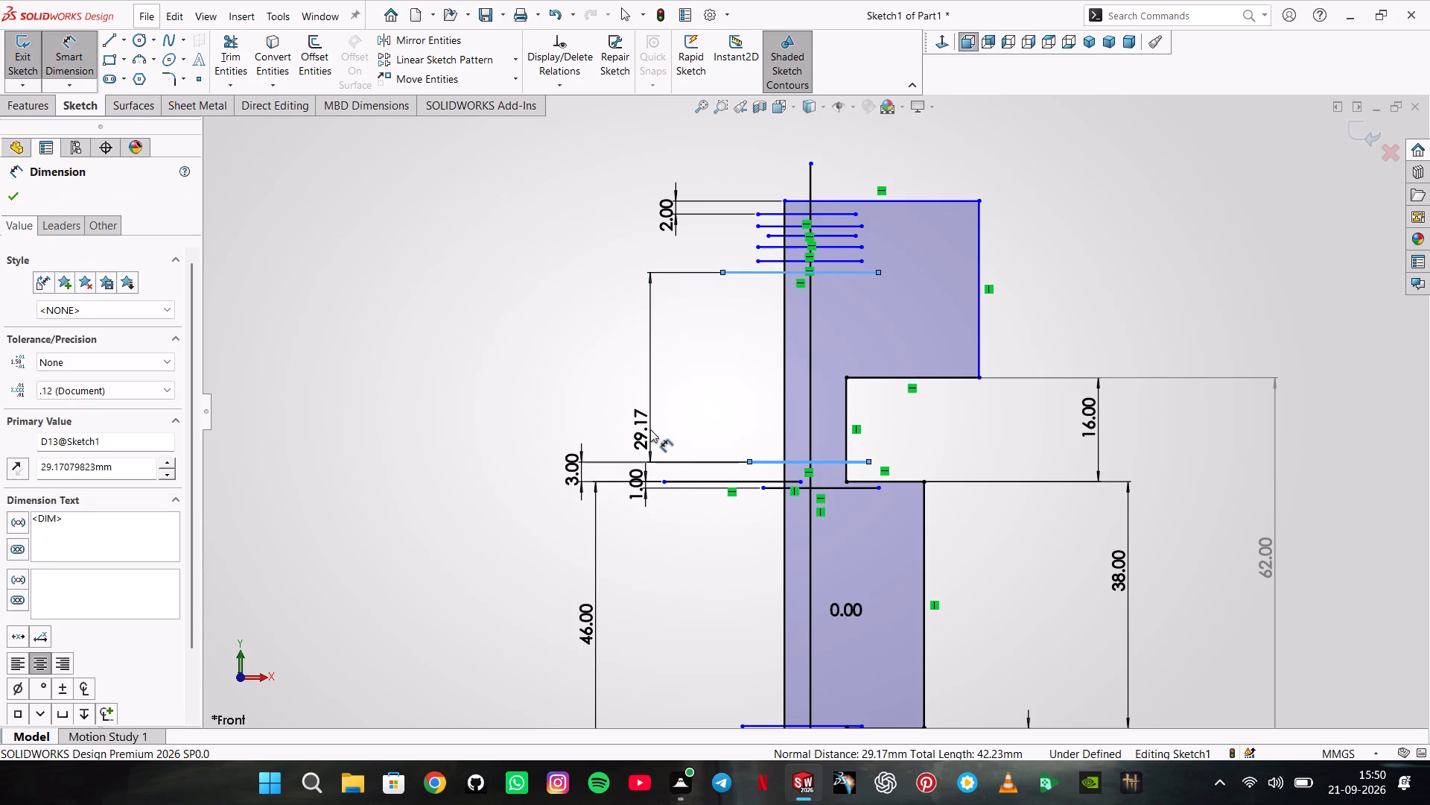
Dimension the lowest remaining undimensioned upper crossing line 3 mm above the top line of the first 2 mm spaced pair.
click(772, 259)
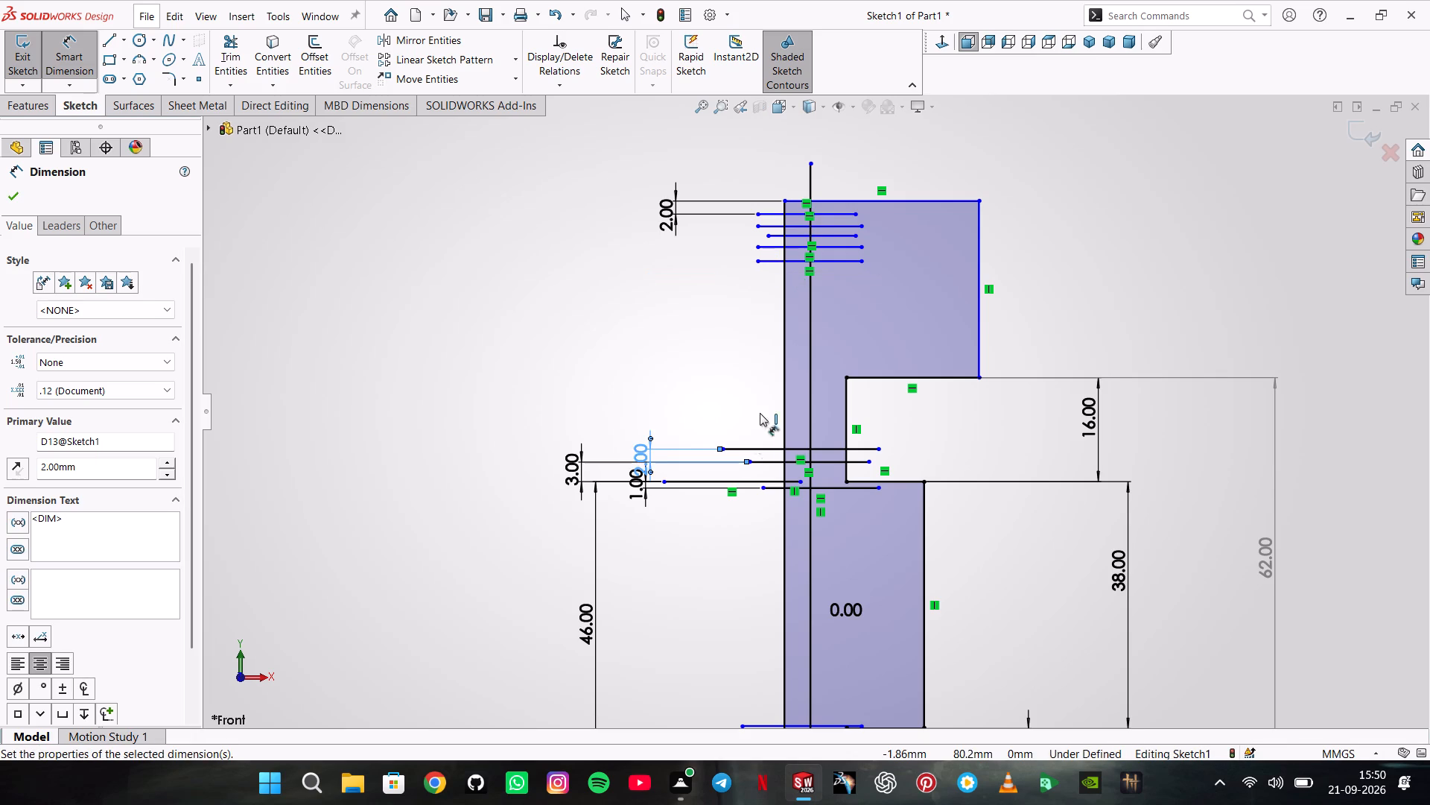
click(758, 448)
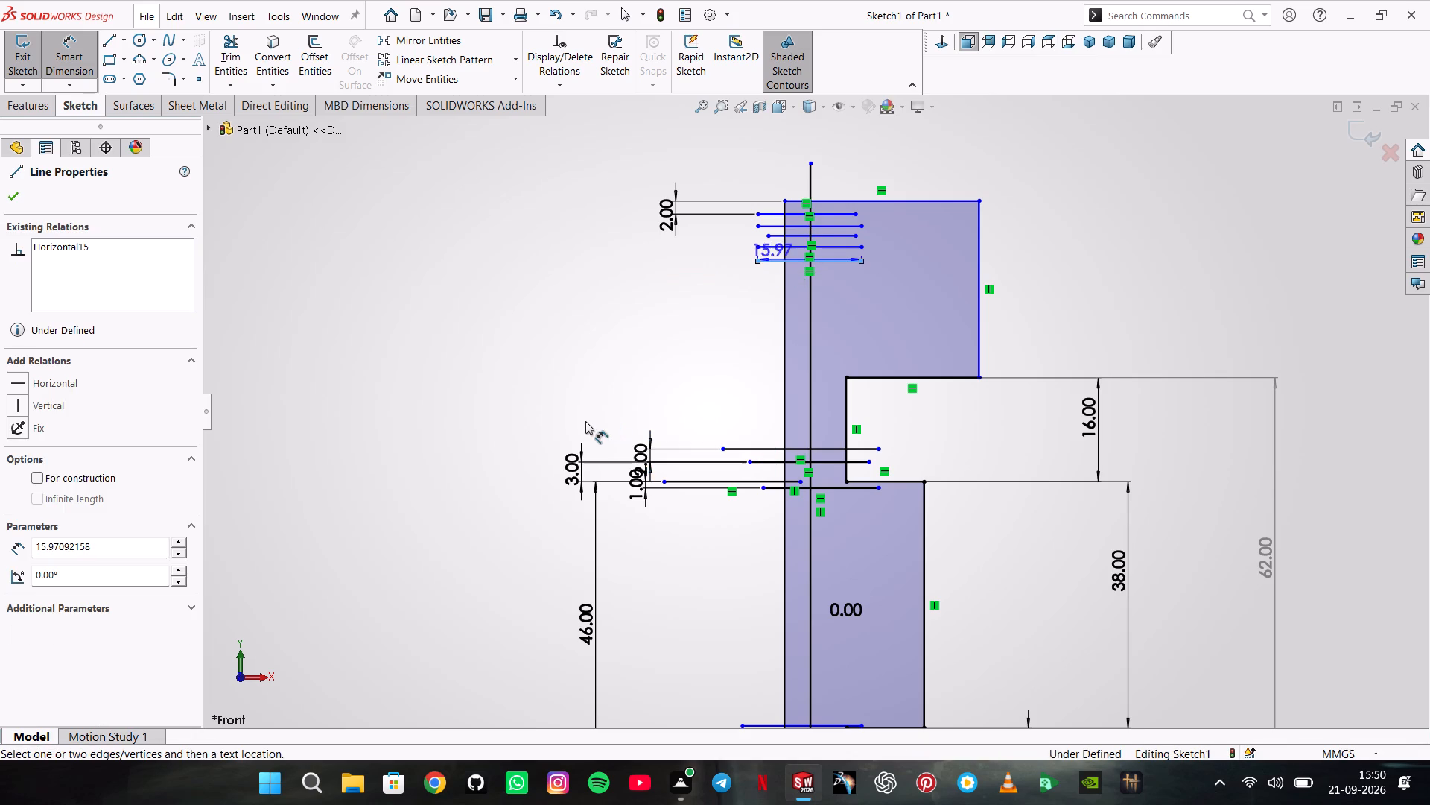
click(585, 421)
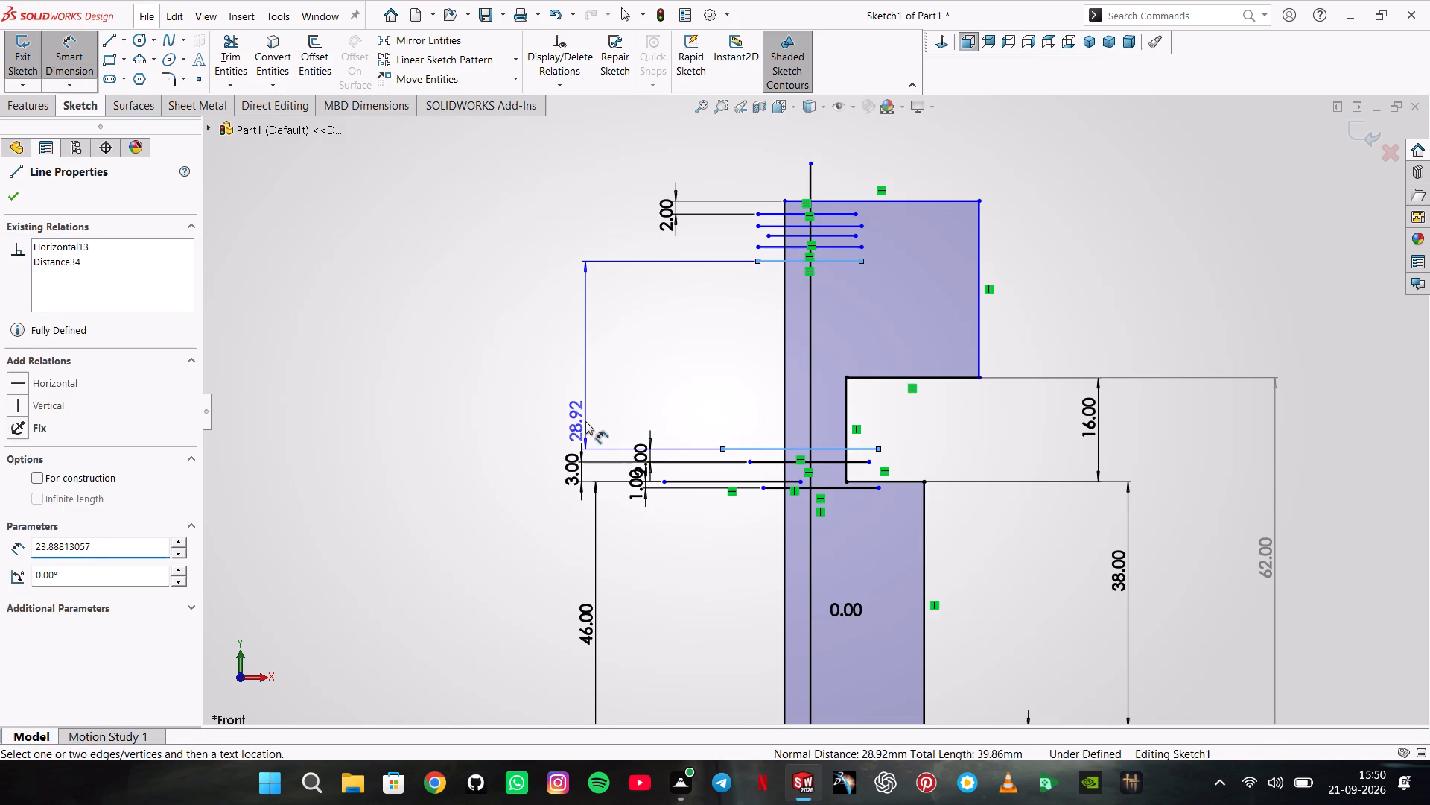
key(3)
key(Return)
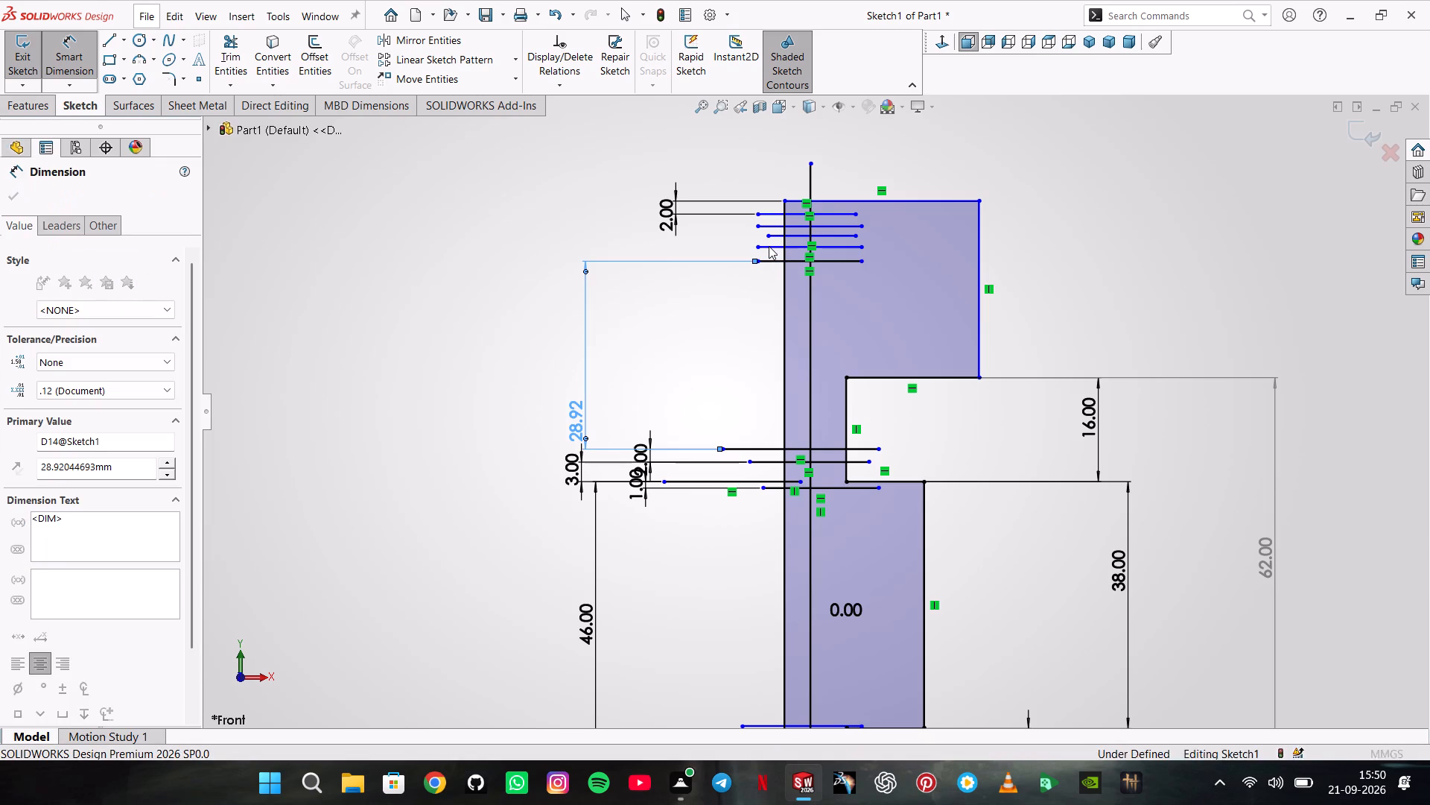
Dimension the lowest of the four remaining upper crossing lines 2 mm above the line just positioned, forming the second 2 mm pair.
click(769, 245)
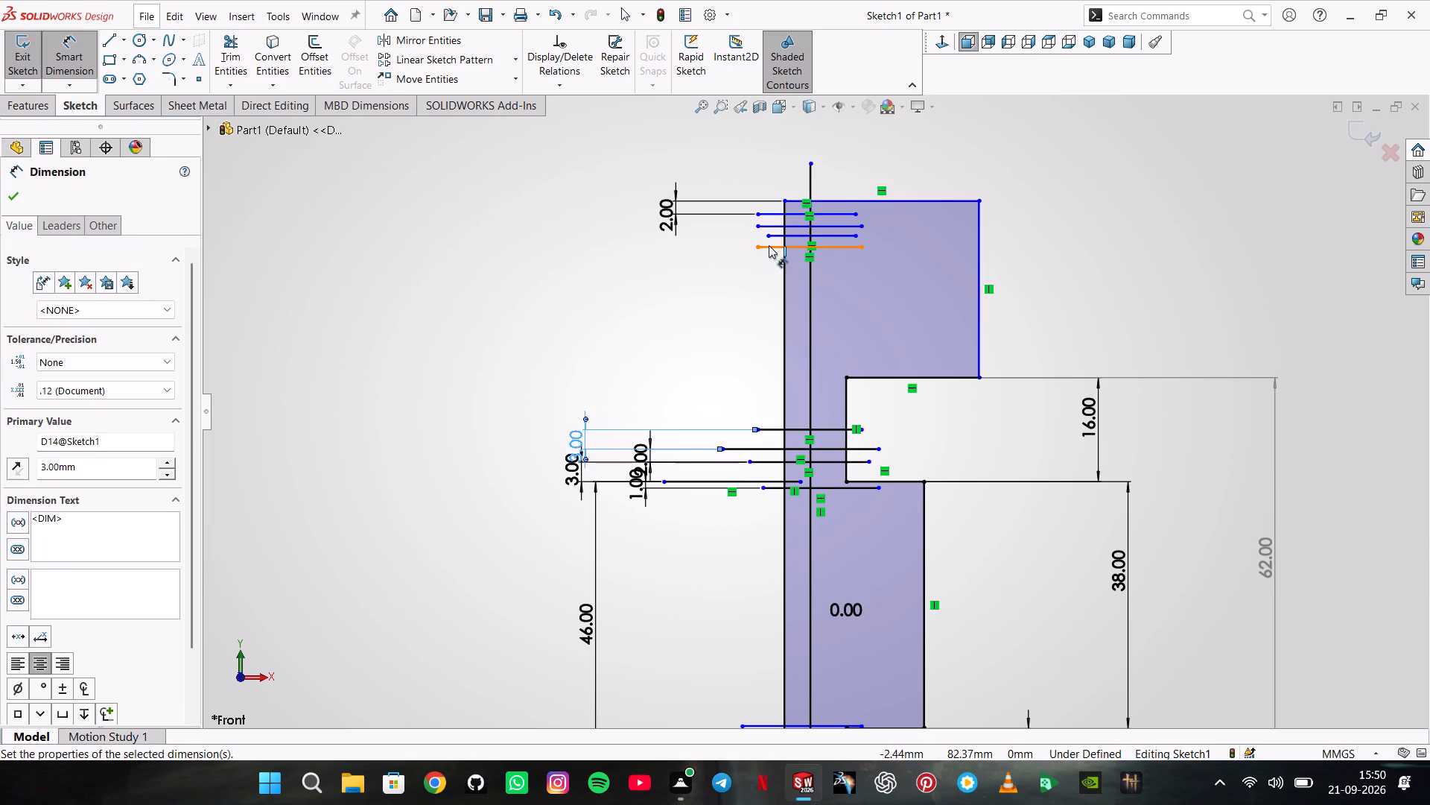
click(776, 429)
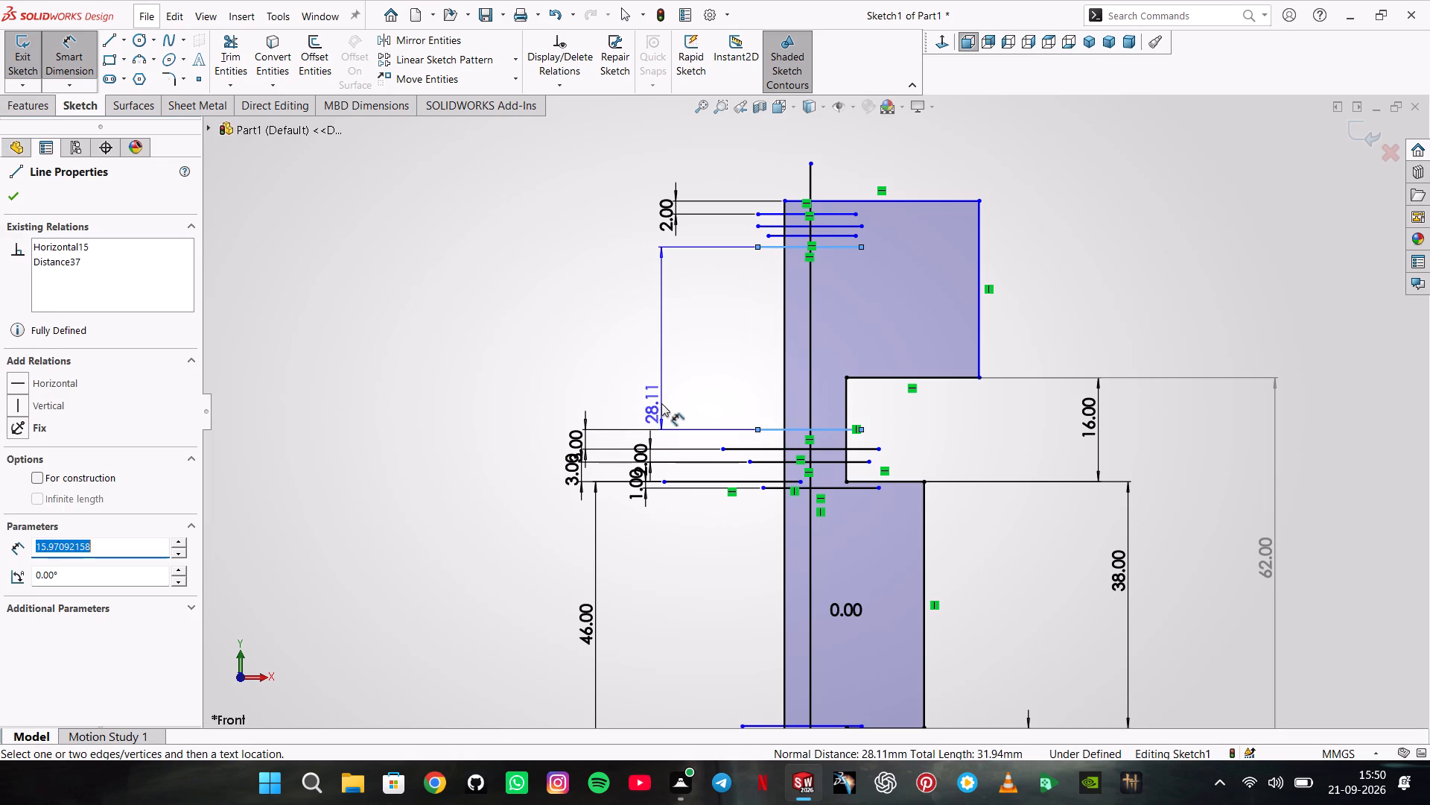
click(661, 403)
key(2)
key(Return)
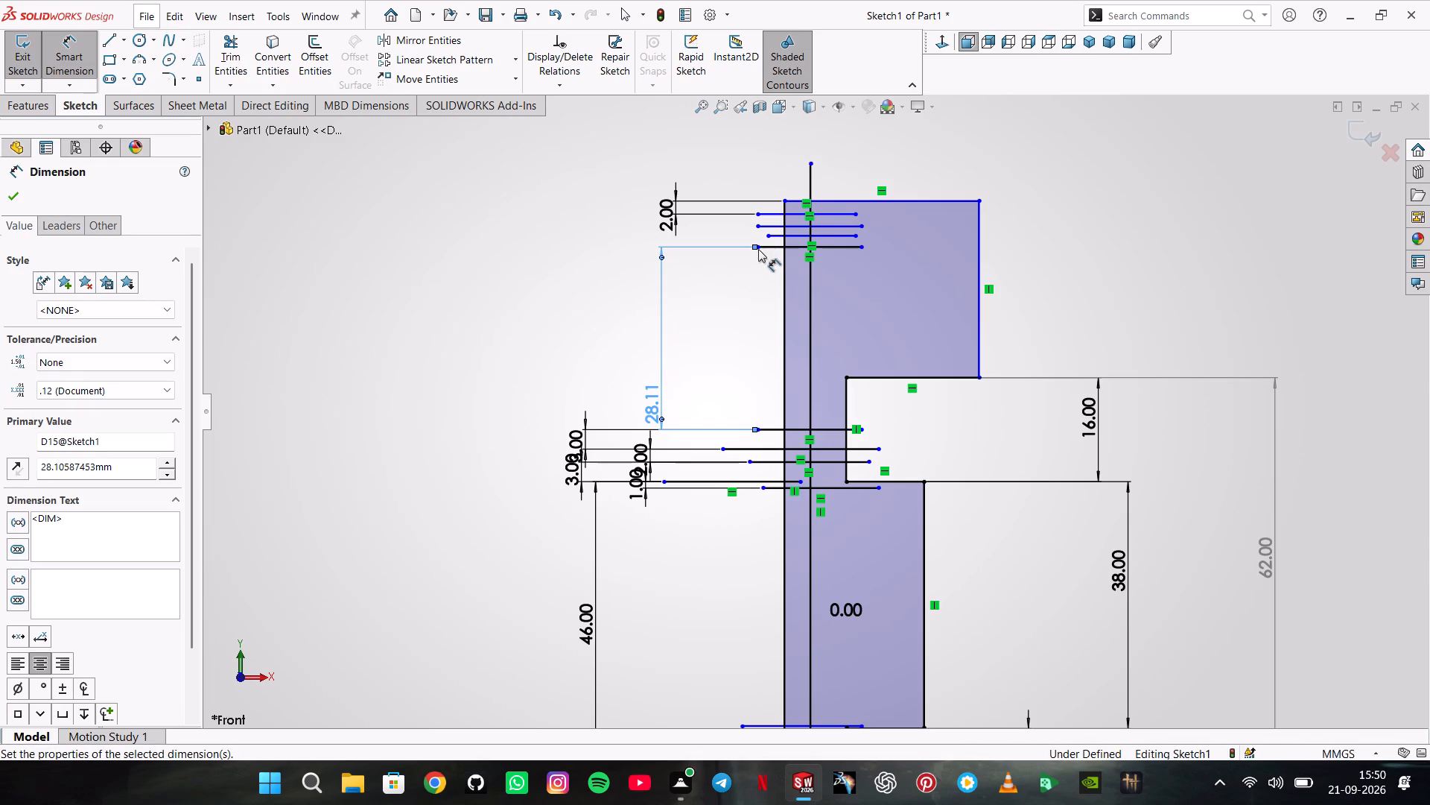
Dimension the lowest of the three remaining upper crossing lines 3 mm above the top line of the second 2 mm pair.
click(778, 234)
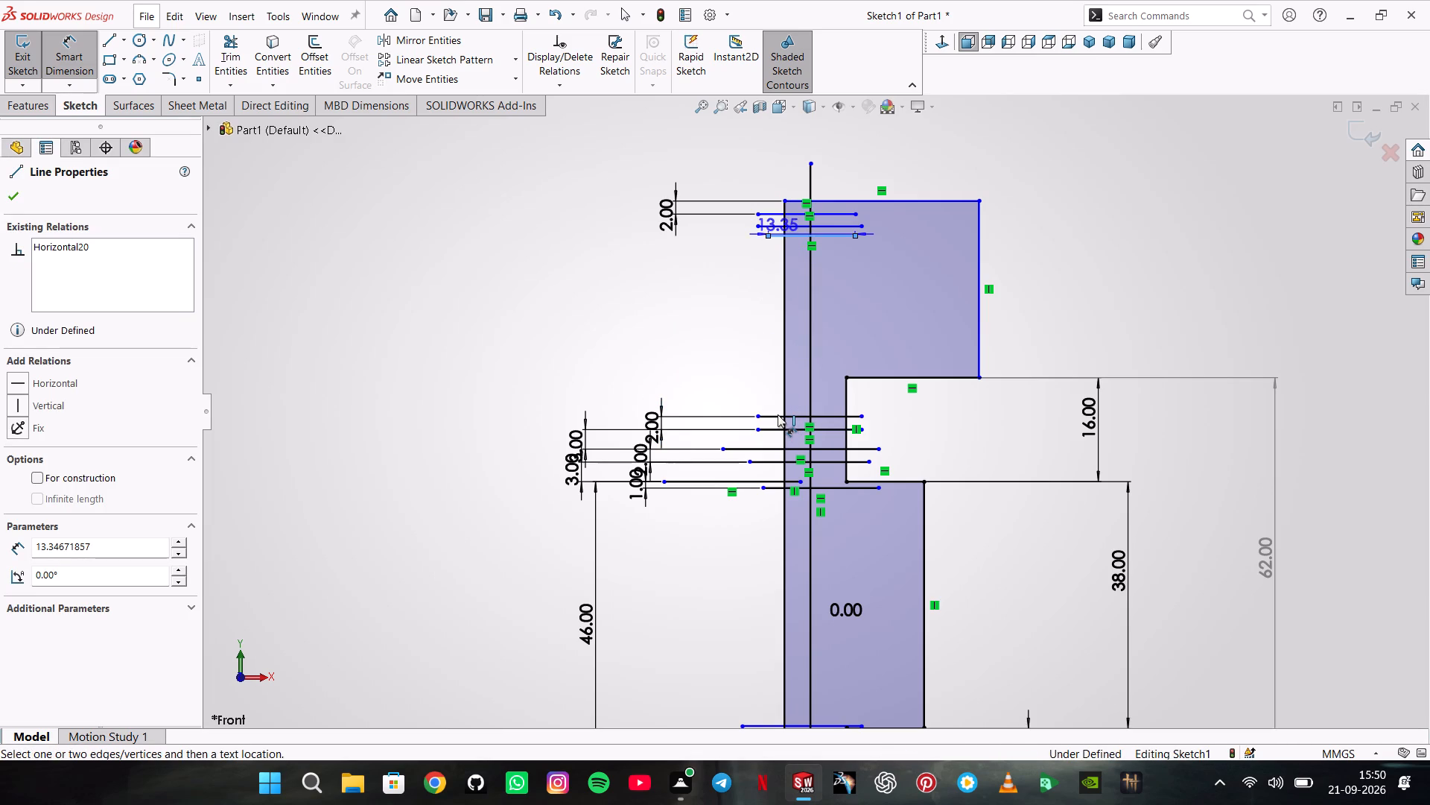
click(778, 414)
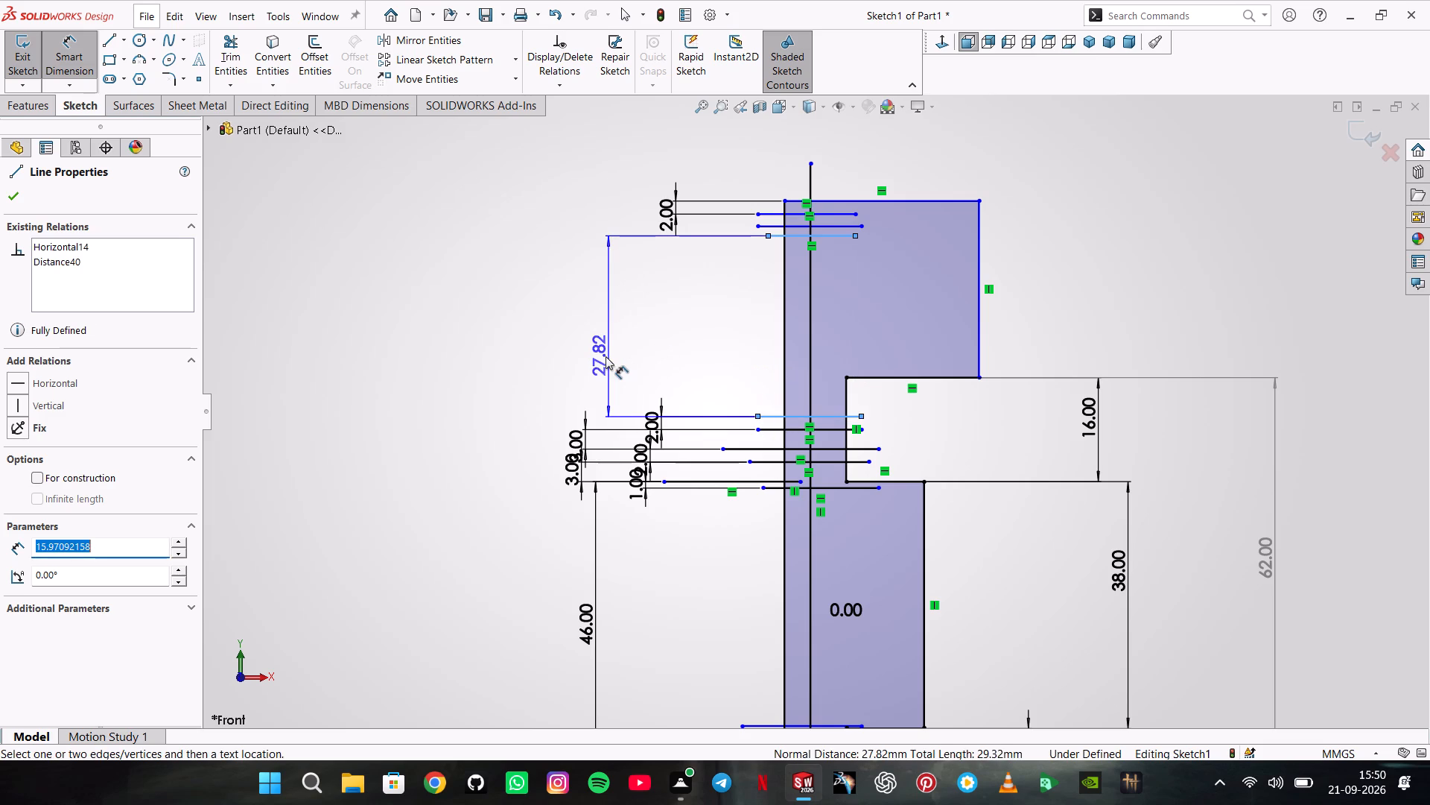
click(606, 356)
key(3)
key(Return)
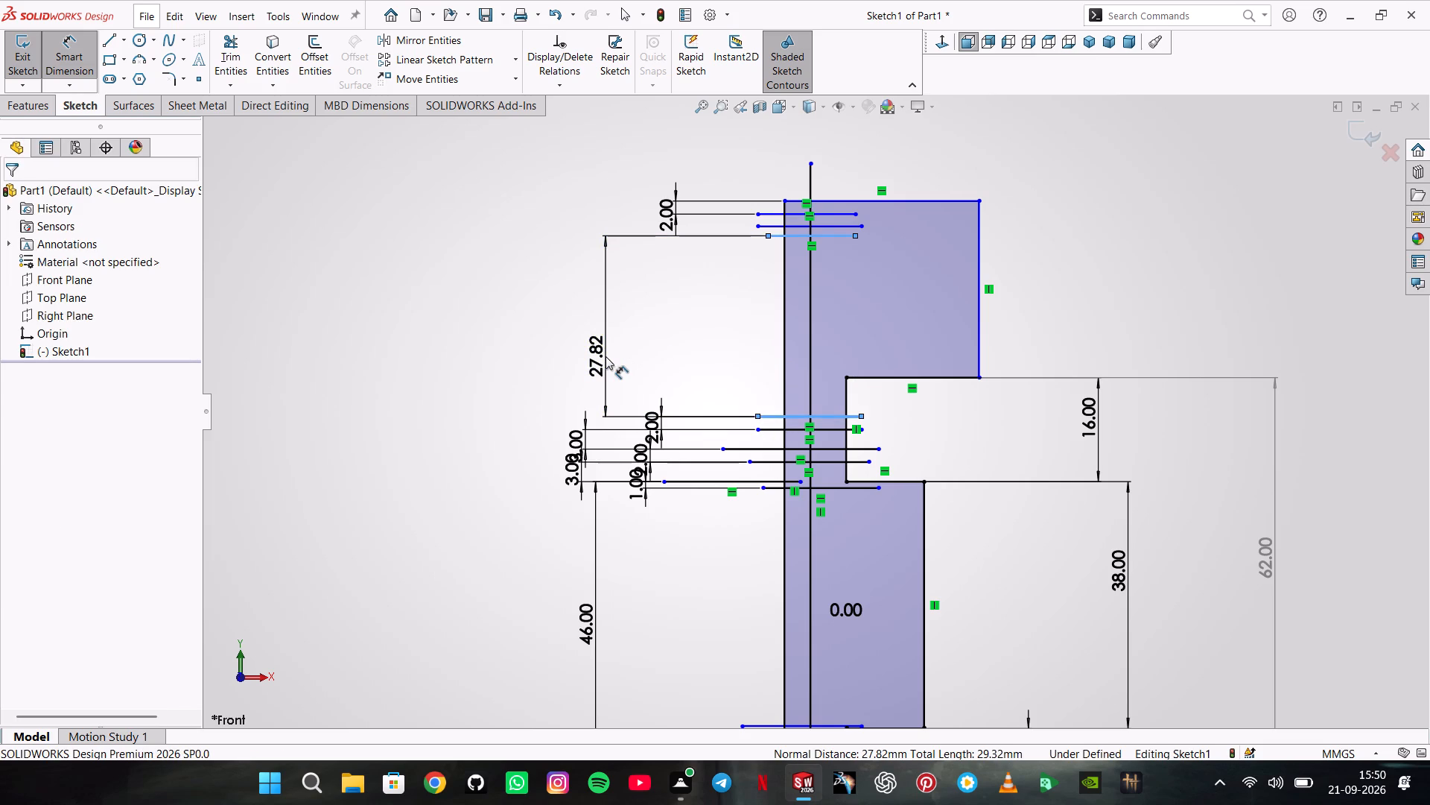
Dimension the lower of the two remaining upper crossing lines 2 mm above the line just positioned, forming the third 2 mm pair.
click(774, 224)
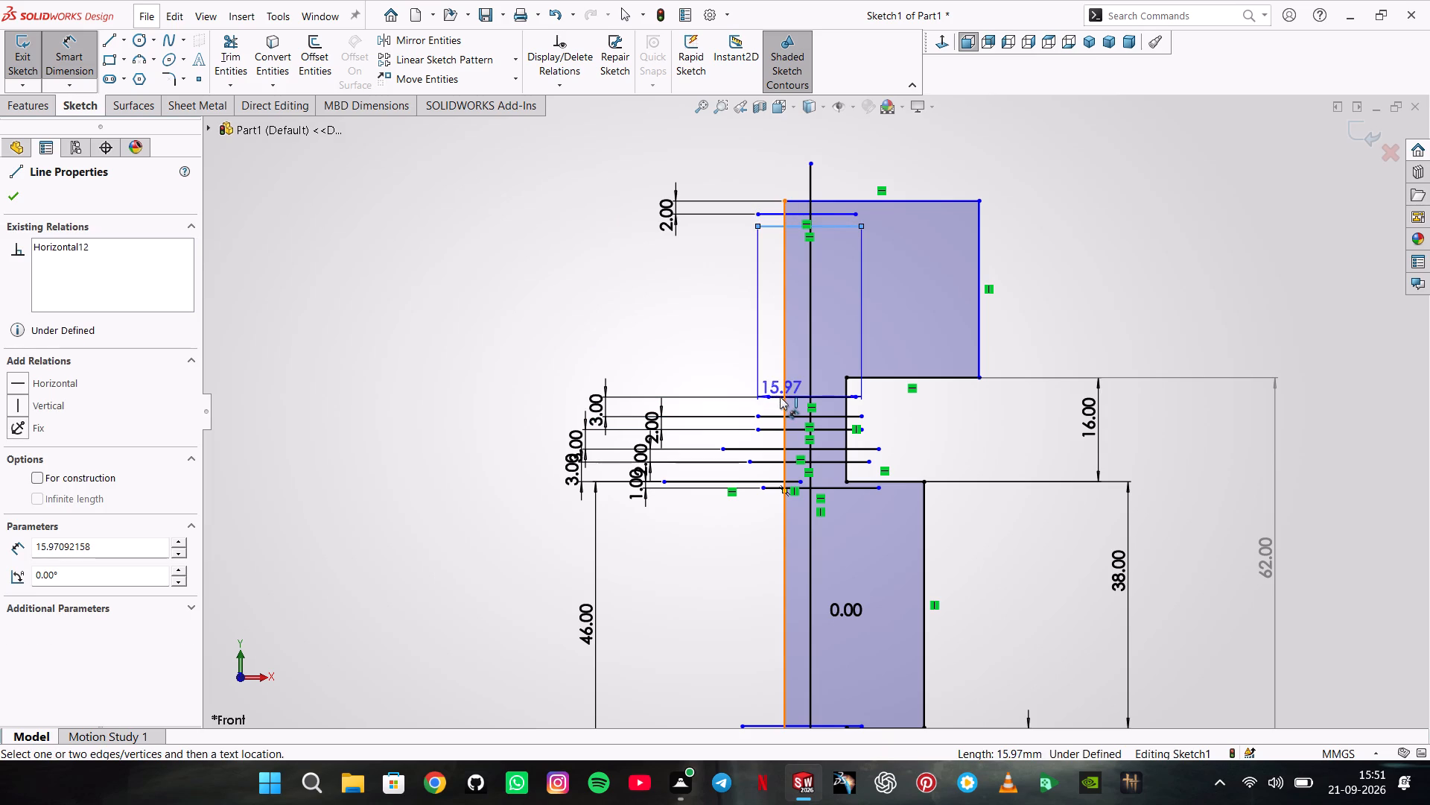
click(778, 394)
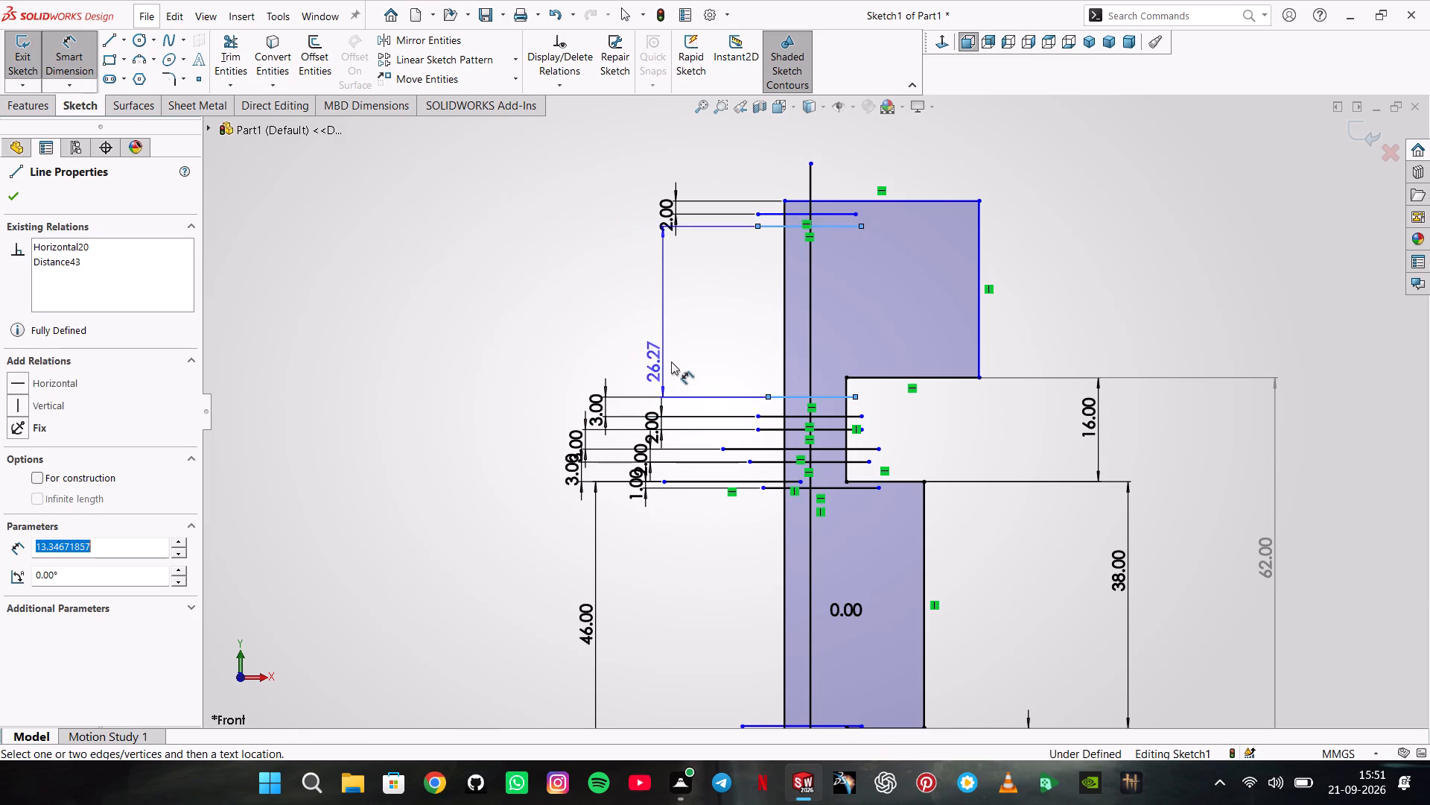
click(672, 362)
key(2)
key(Return)
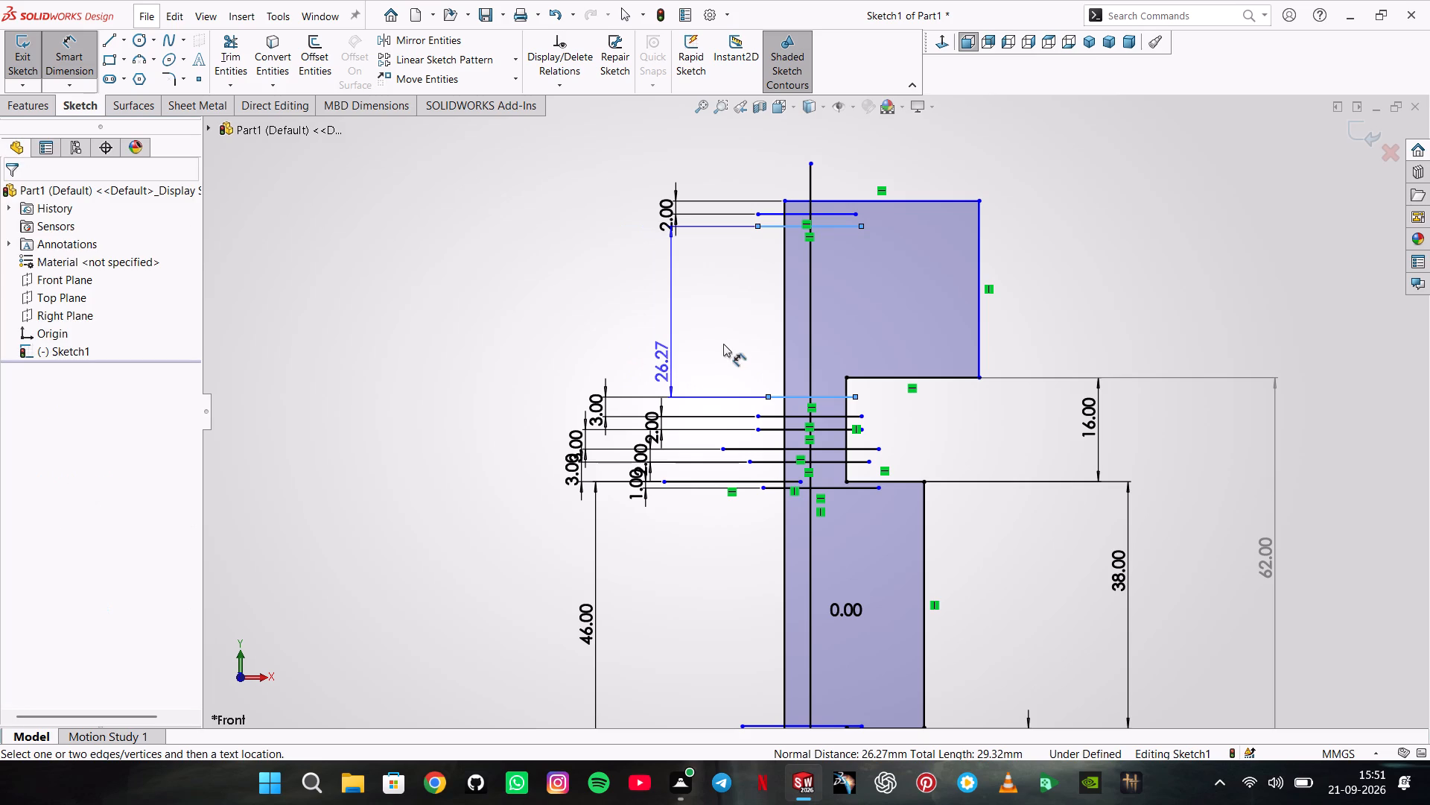
Dimension the uppermost crossing line, below the profile's top edge, 3 mm above the top line of the third 2 mm pair.
click(773, 212)
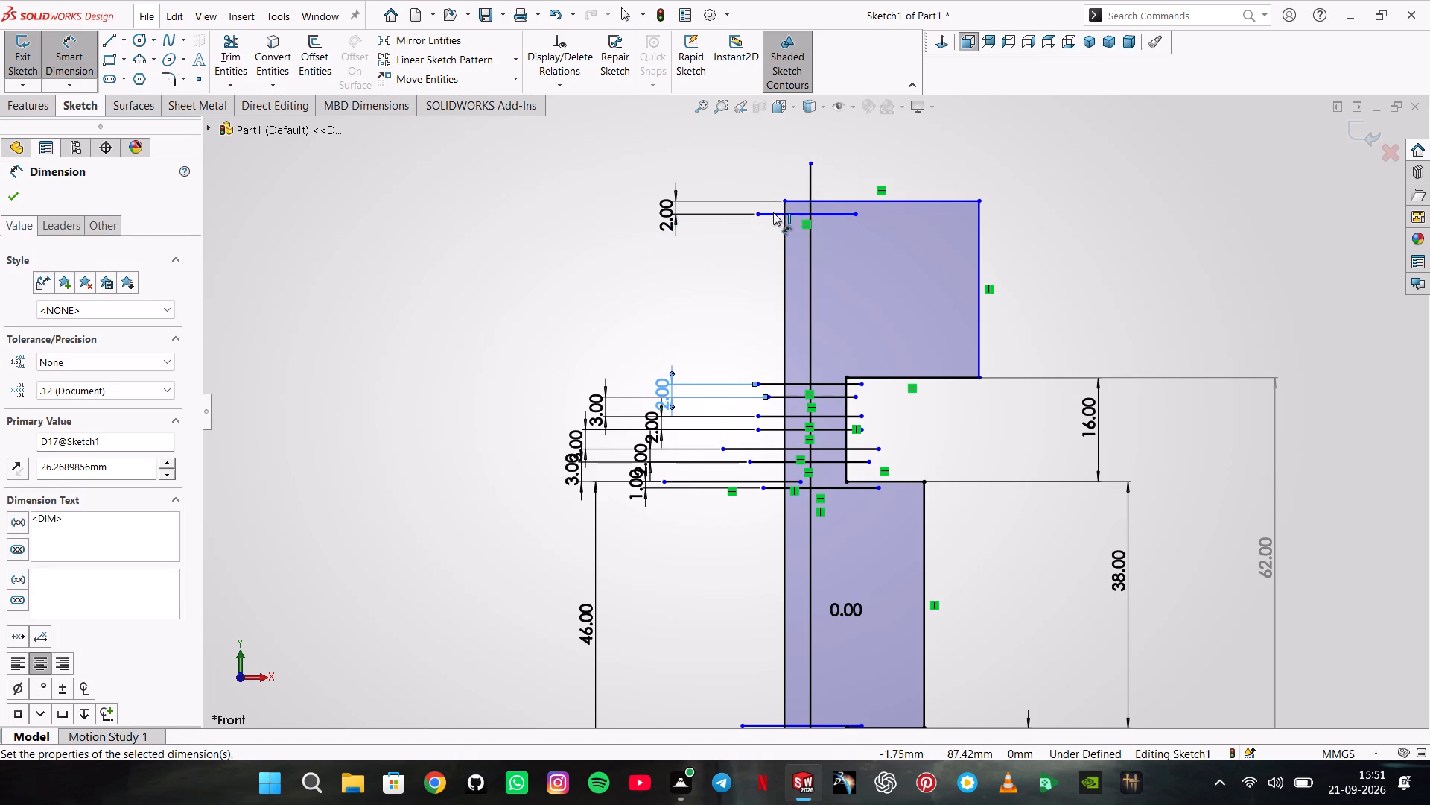
click(774, 385)
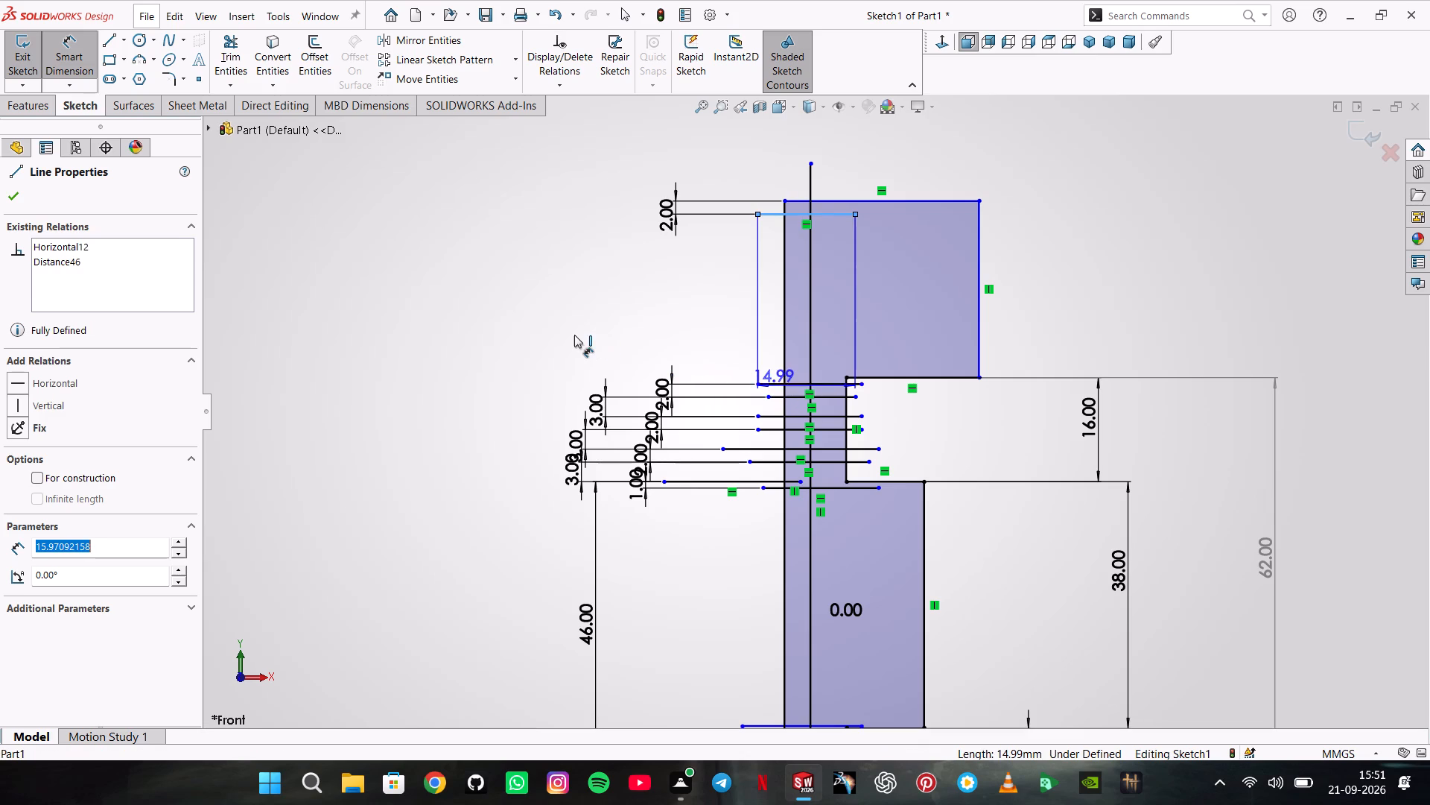
click(574, 335)
key(3)
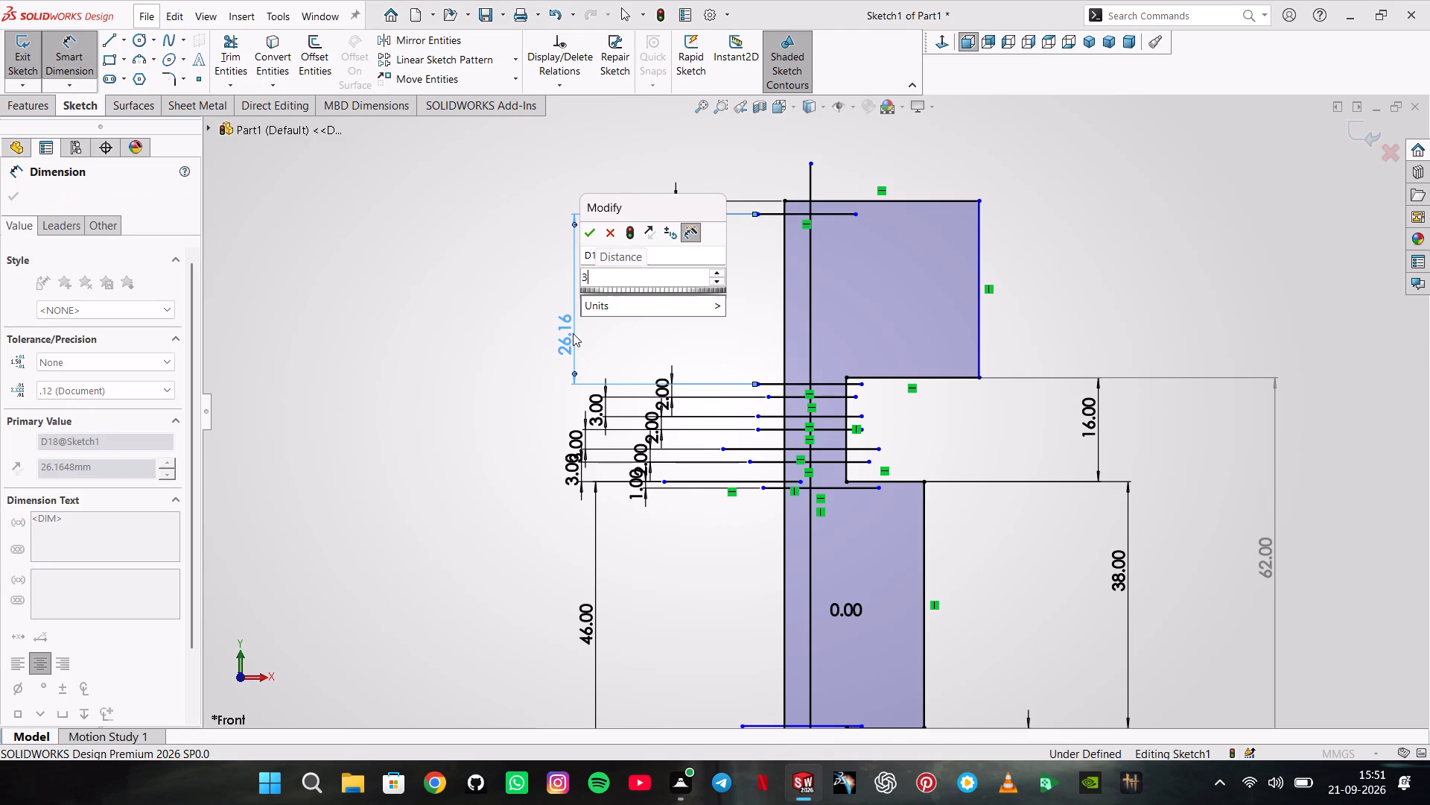
key(Return)
Sketch a horizontal line about 13.3 mm long across the long vertical edge, between the two lowest crossing lines near the bottom step.
scroll(573, 333, up, 1)
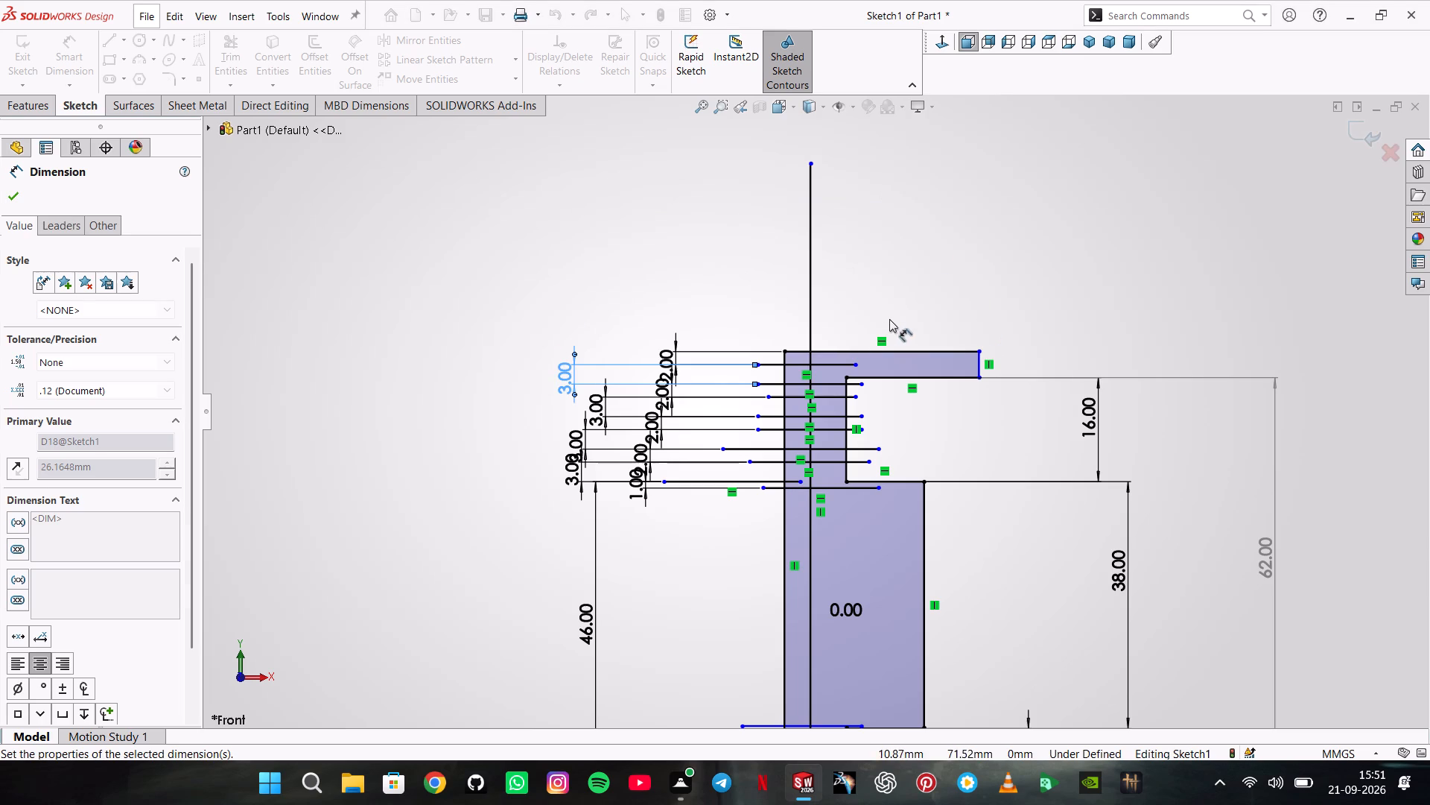
scroll(825, 306, up, 2)
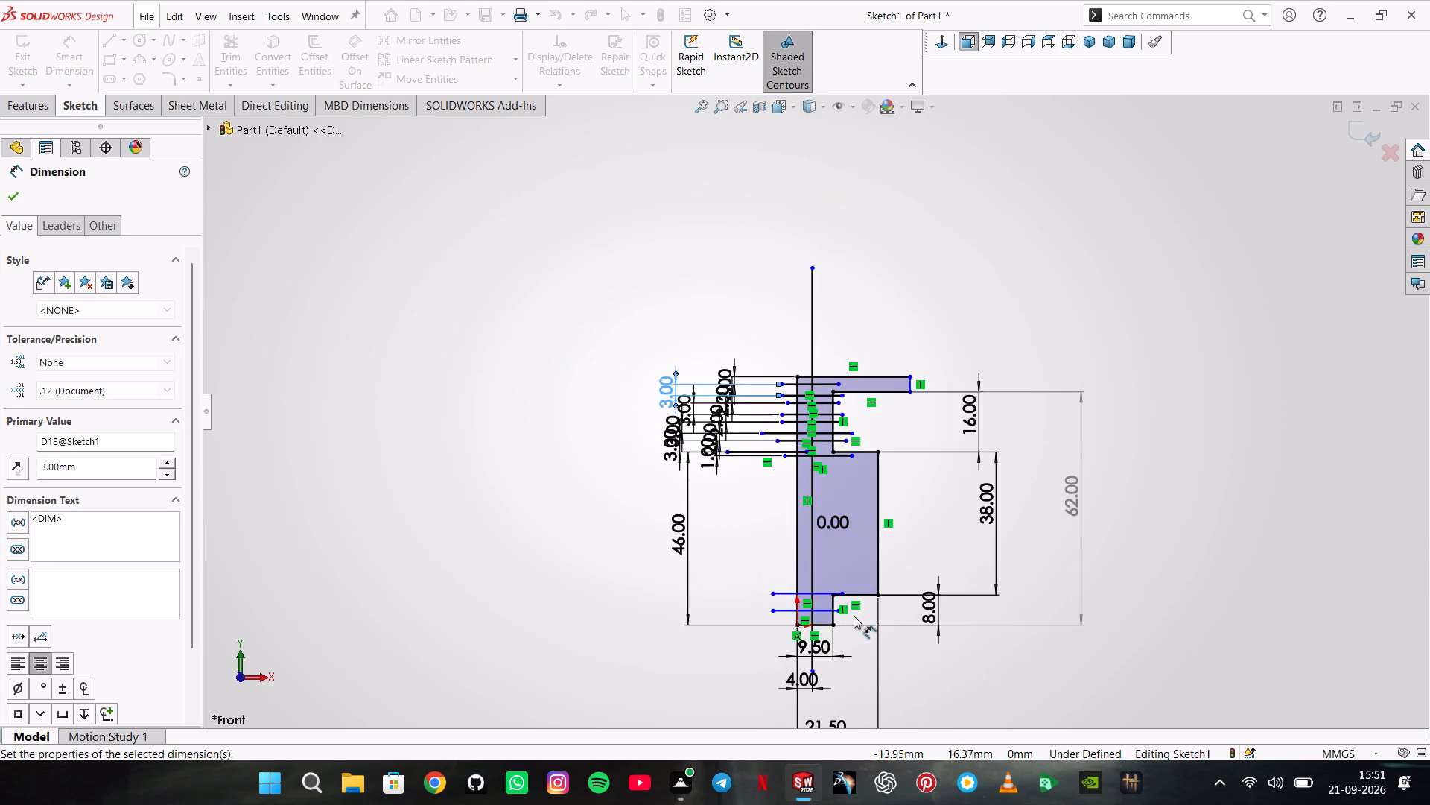
scroll(824, 593, down, 5)
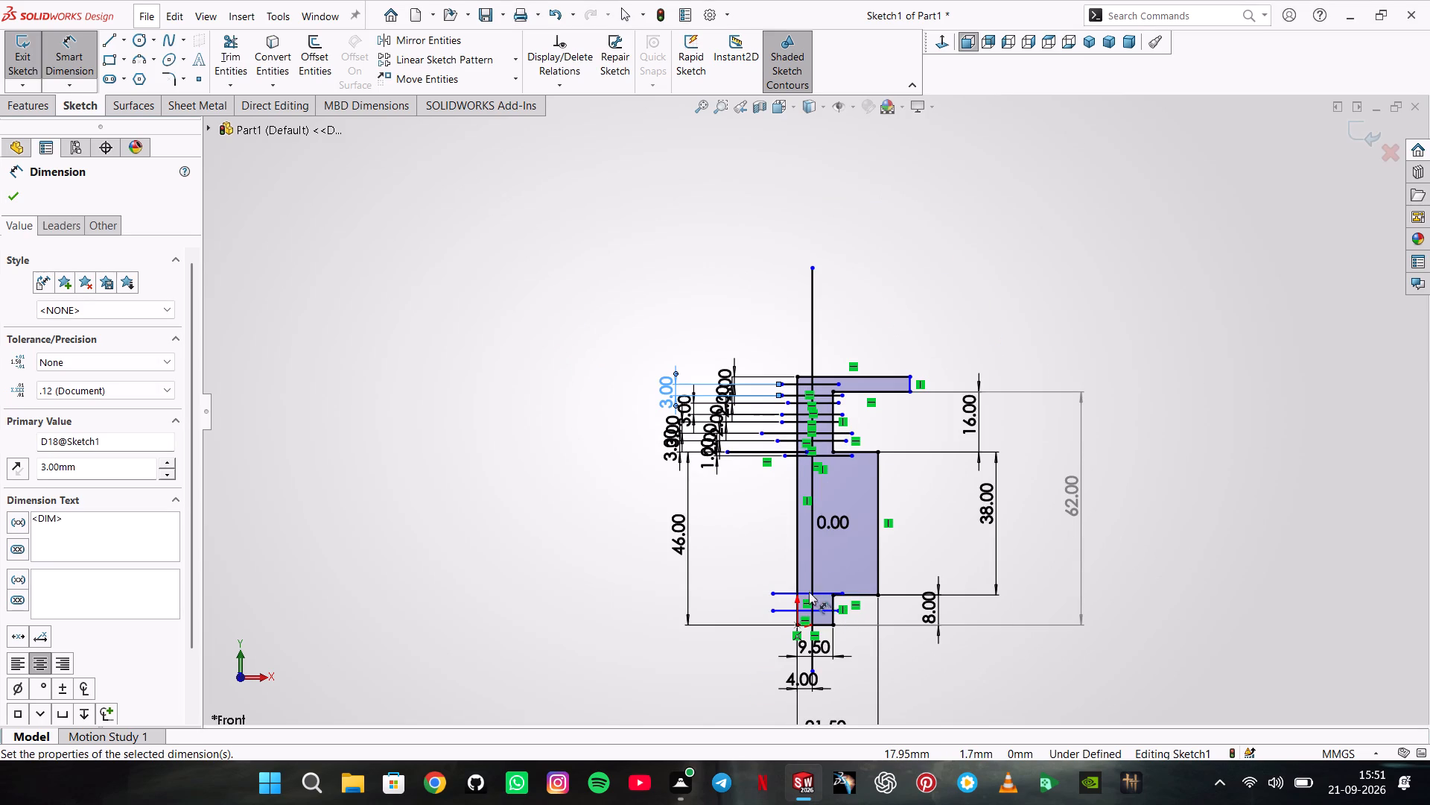
scroll(788, 595, down, 2)
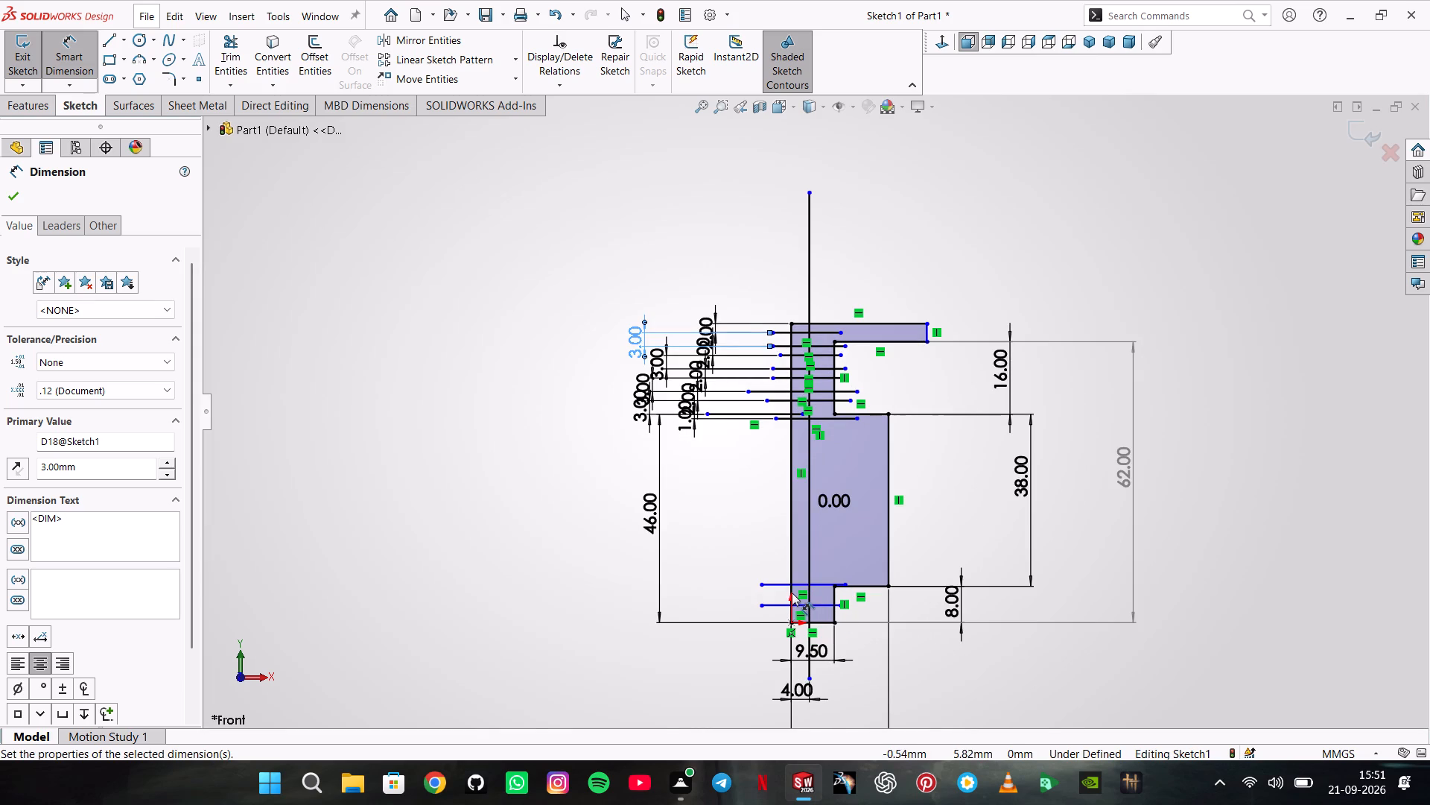
scroll(792, 593, down, 5)
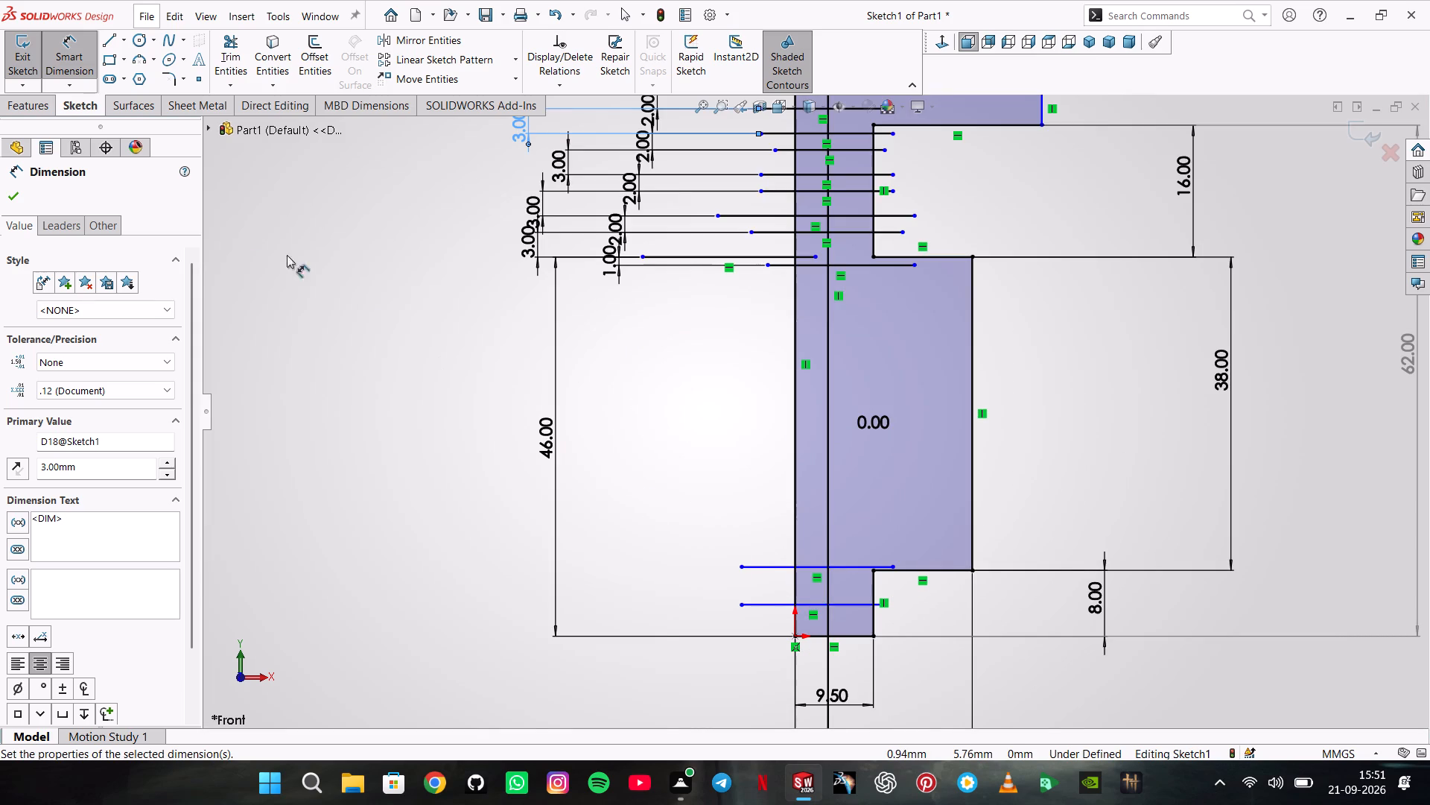
click(109, 41)
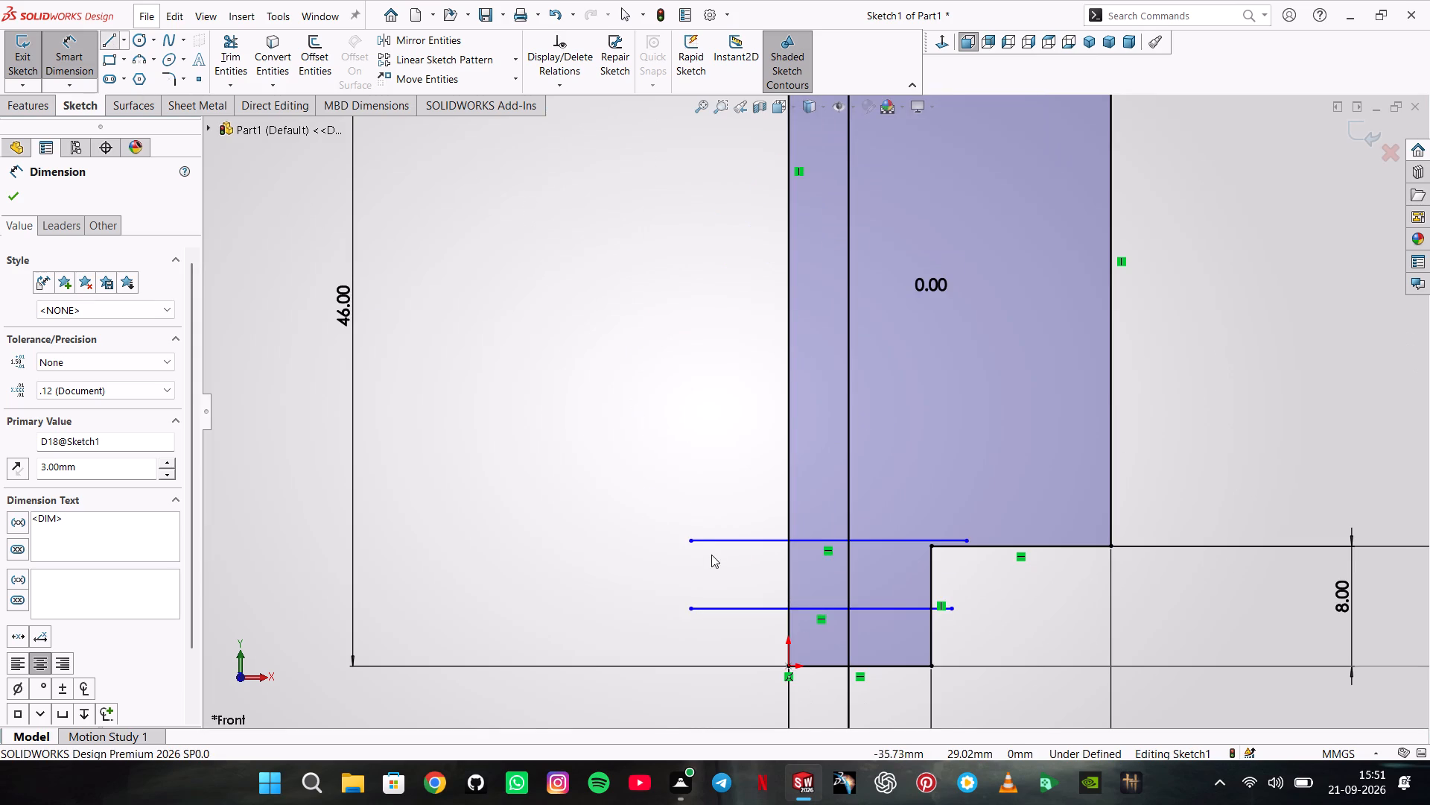
click(688, 581)
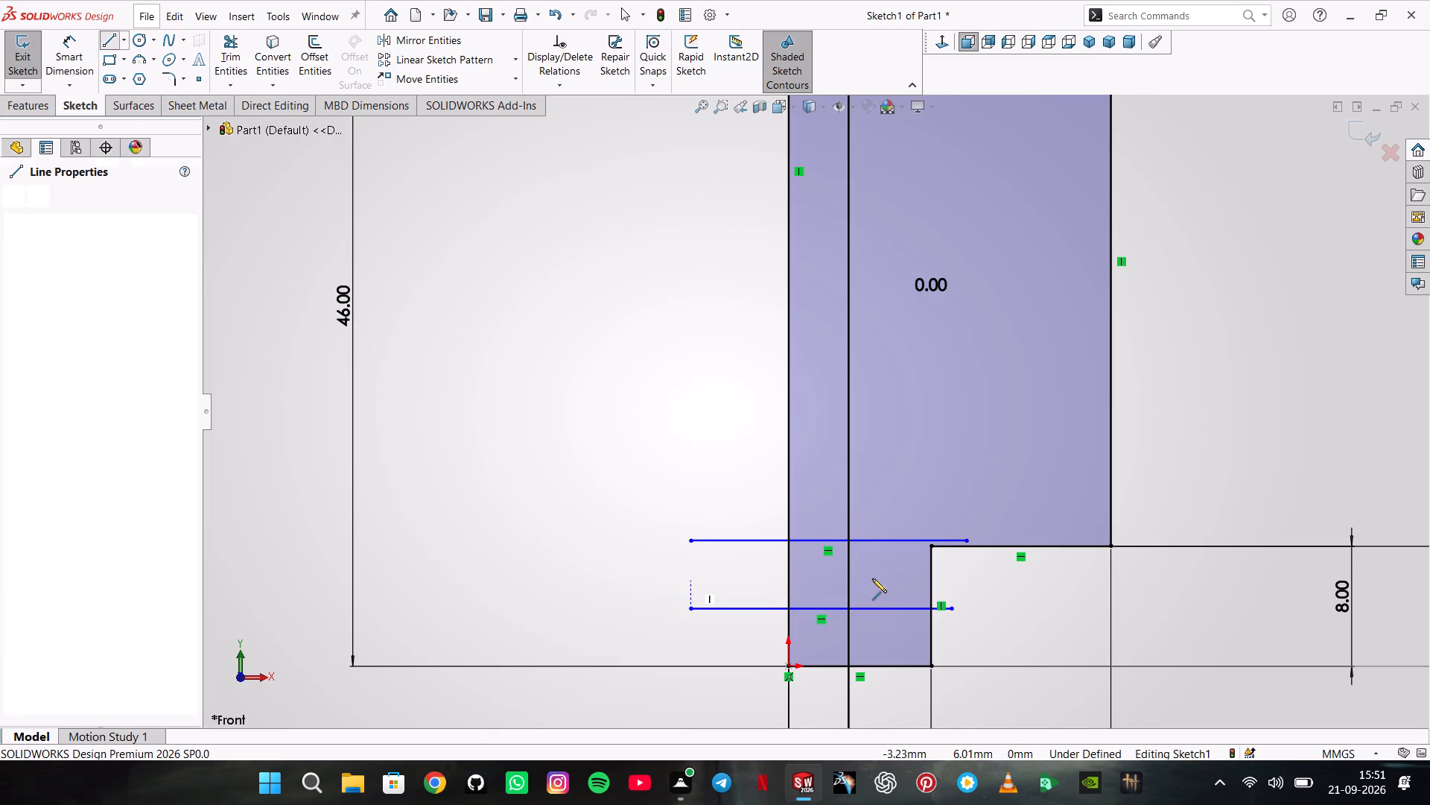
click(890, 580)
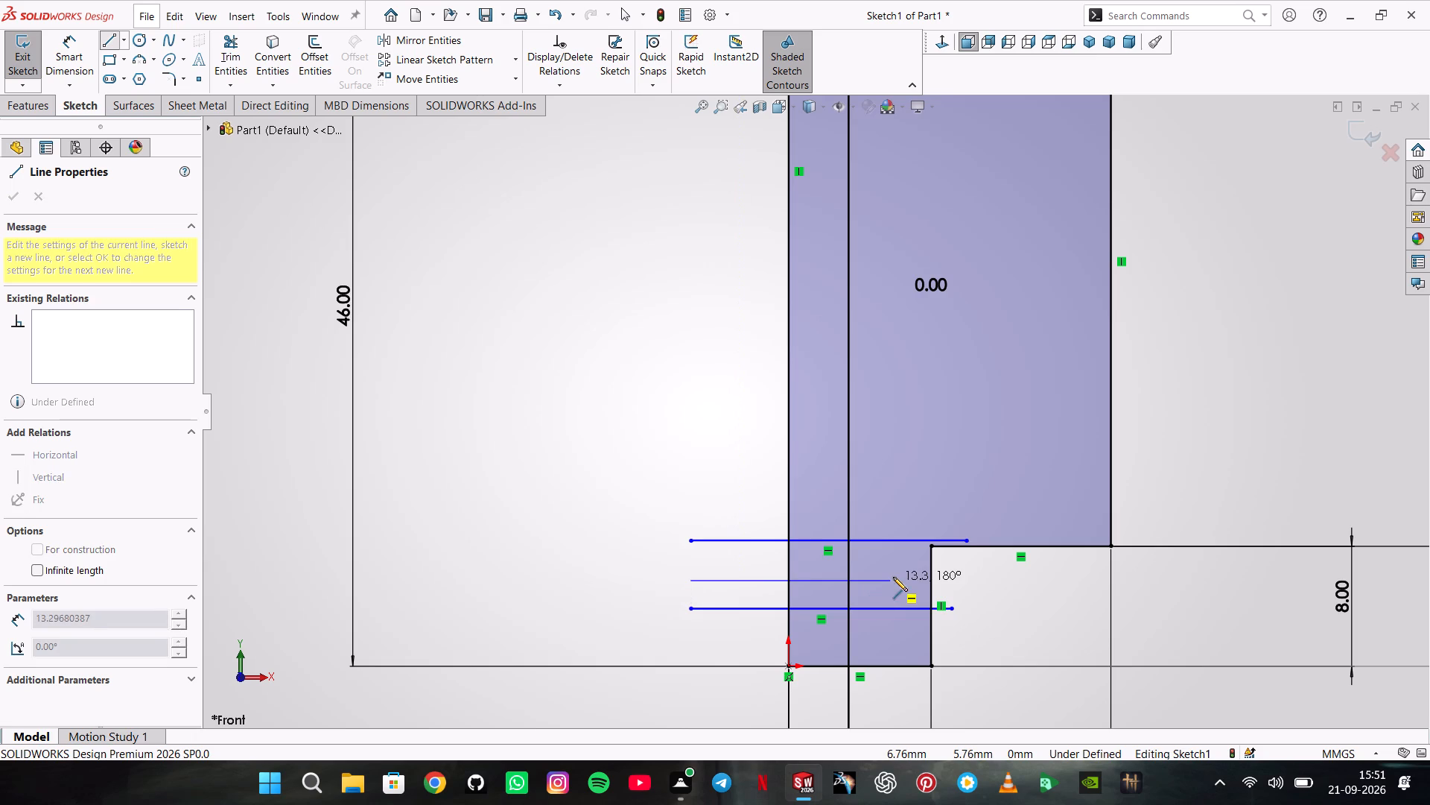
double_click(912, 491)
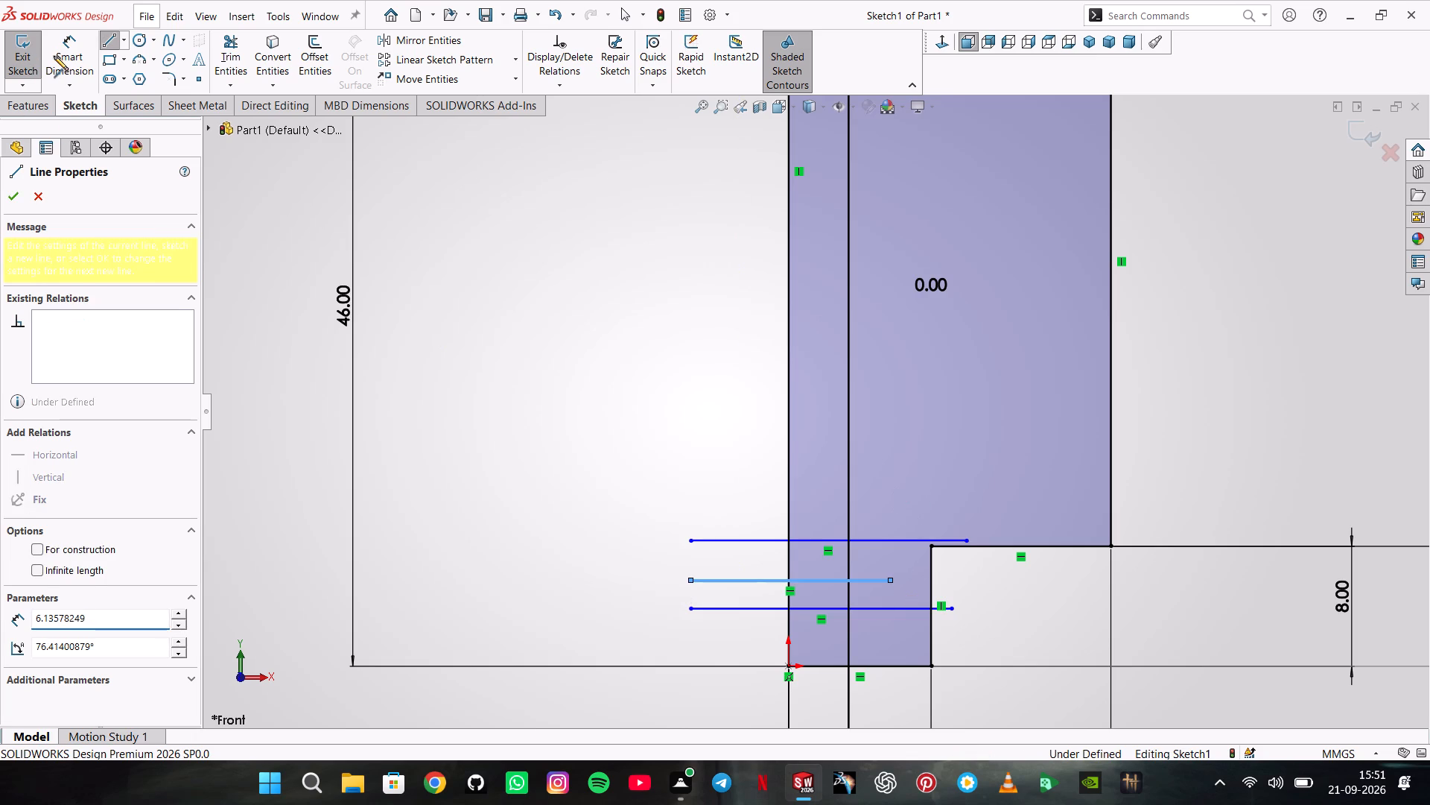
Dimension the lowest crossing line near the bottom step 3 mm above the profile's bottom edge.
click(56, 55)
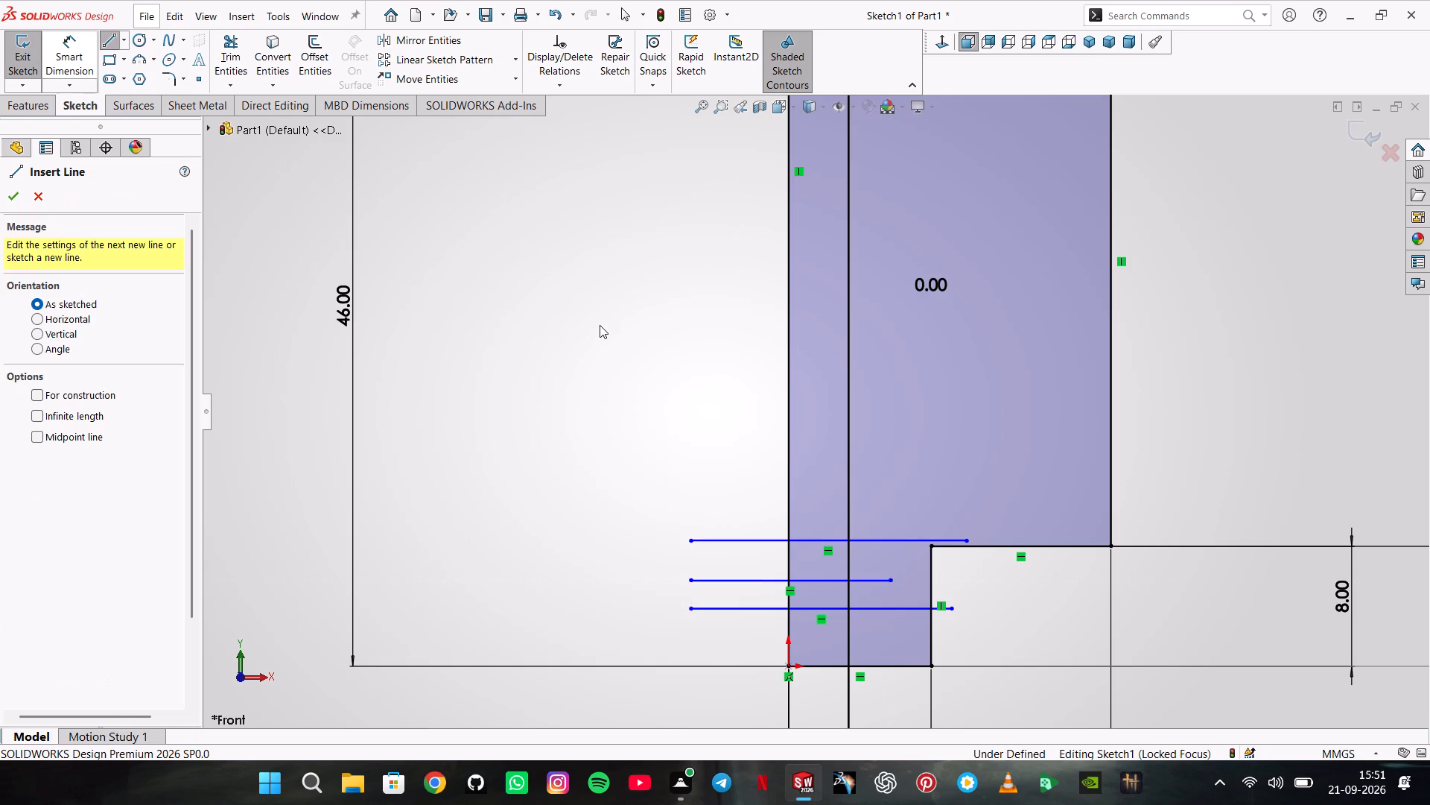
click(66, 57)
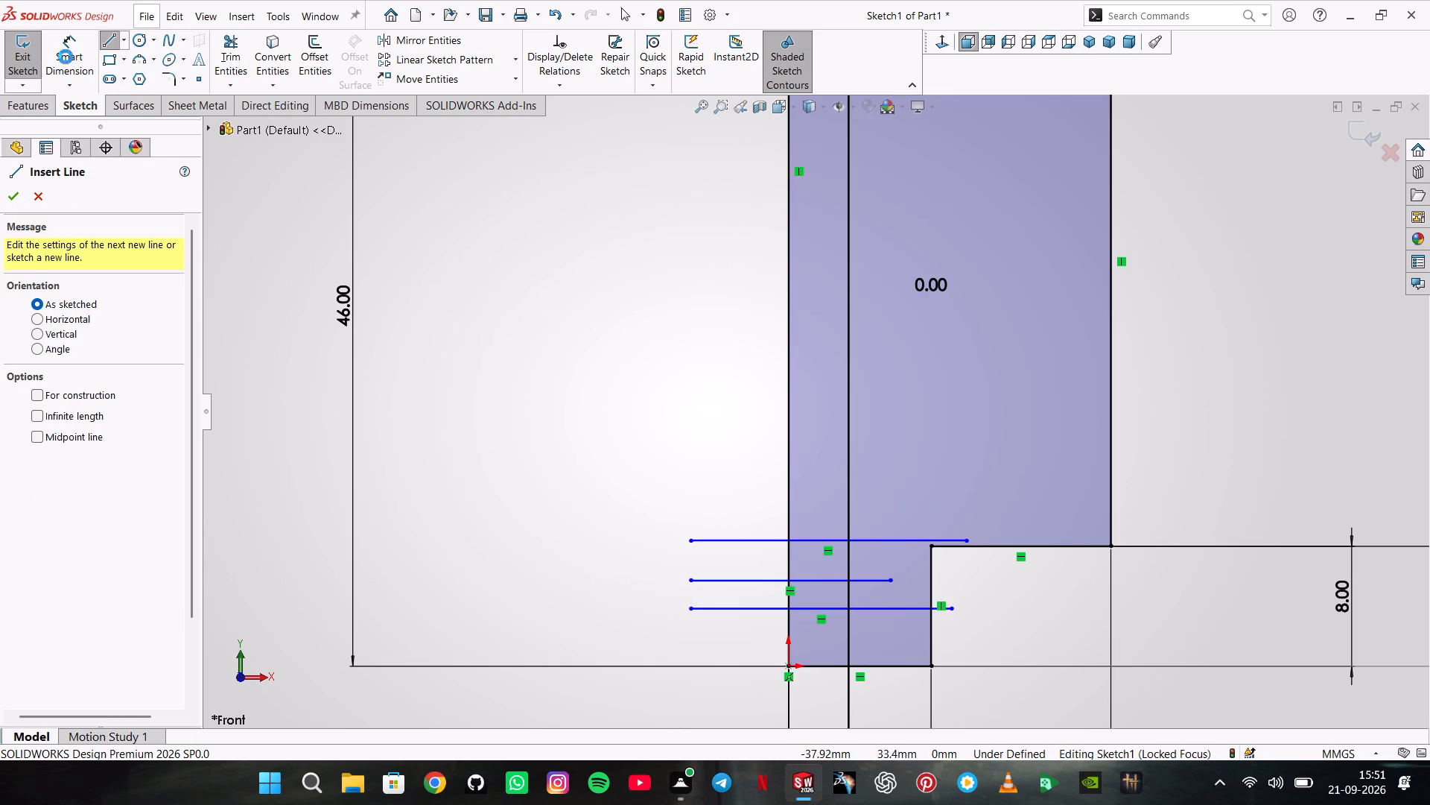
click(767, 610)
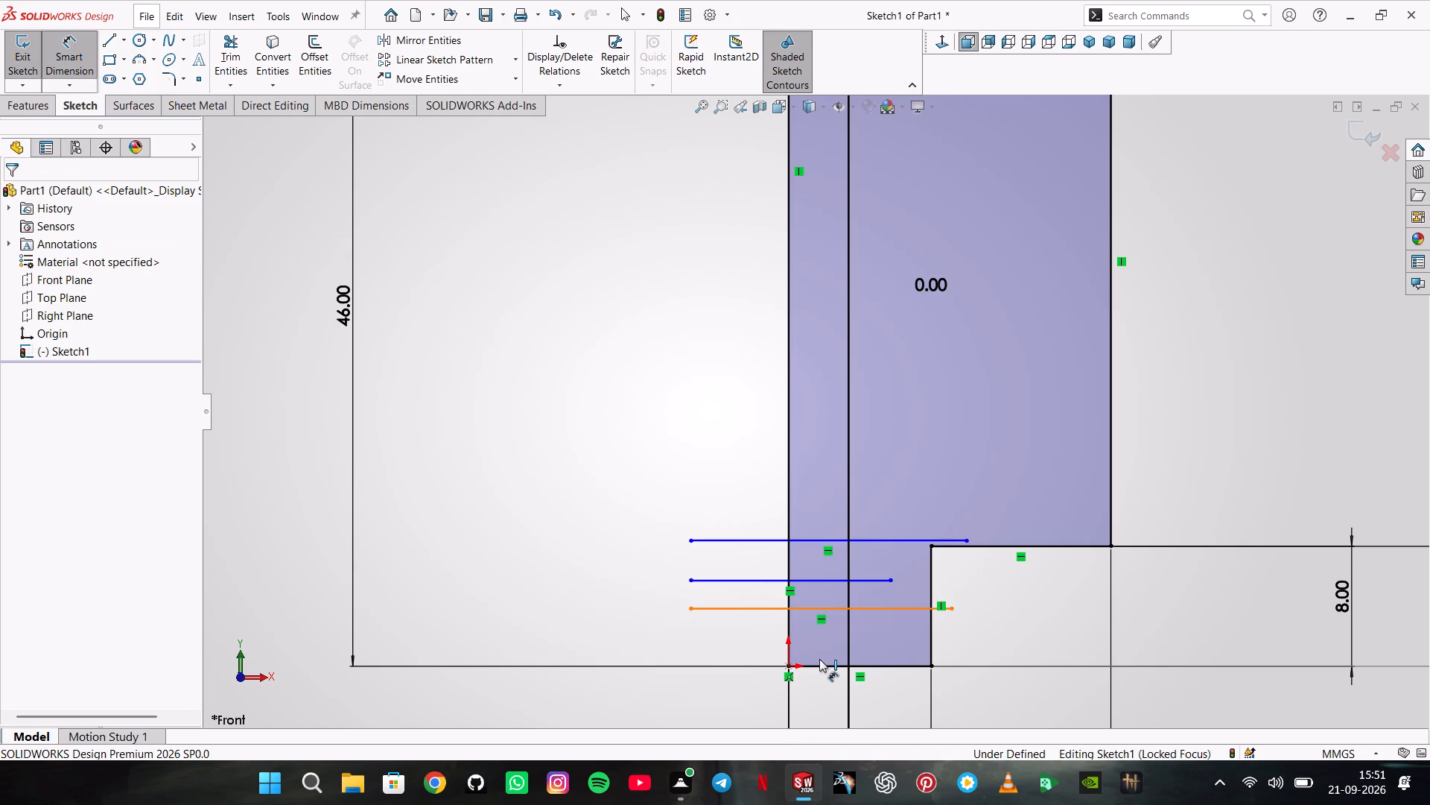
click(824, 666)
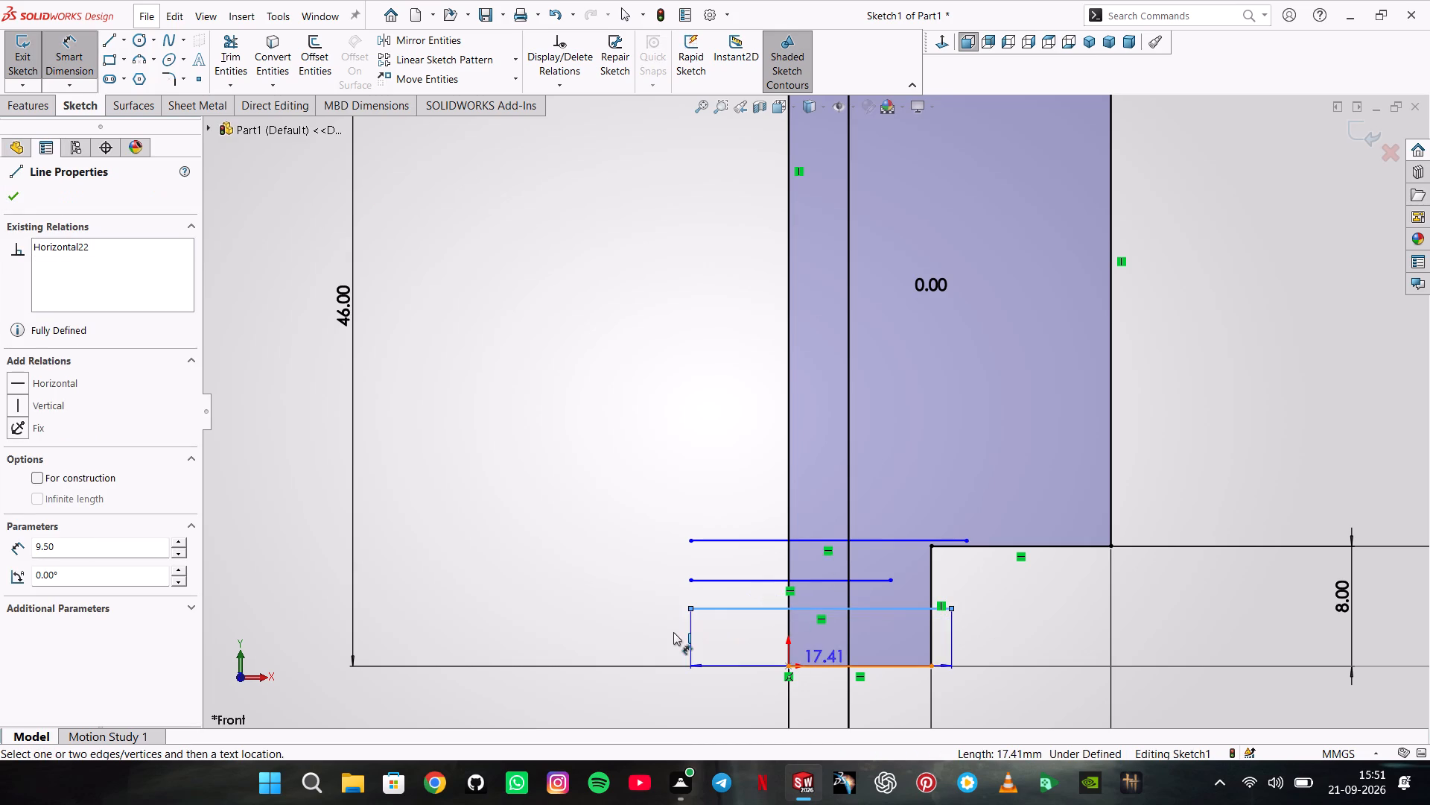
click(612, 630)
key(3)
key(Return)
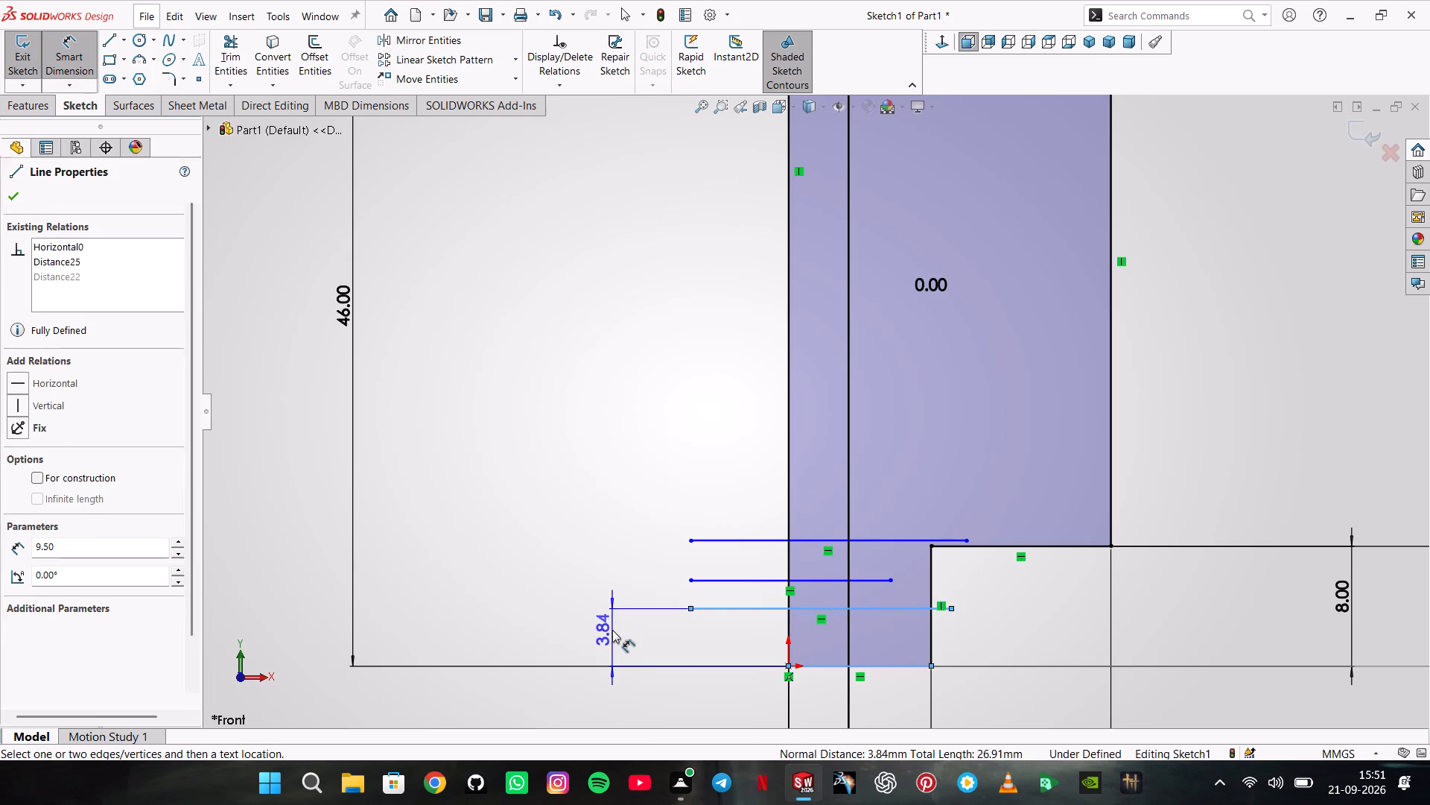
Dimension the middle of the three bottom crossing lines 2 mm above the lowest one.
click(748, 579)
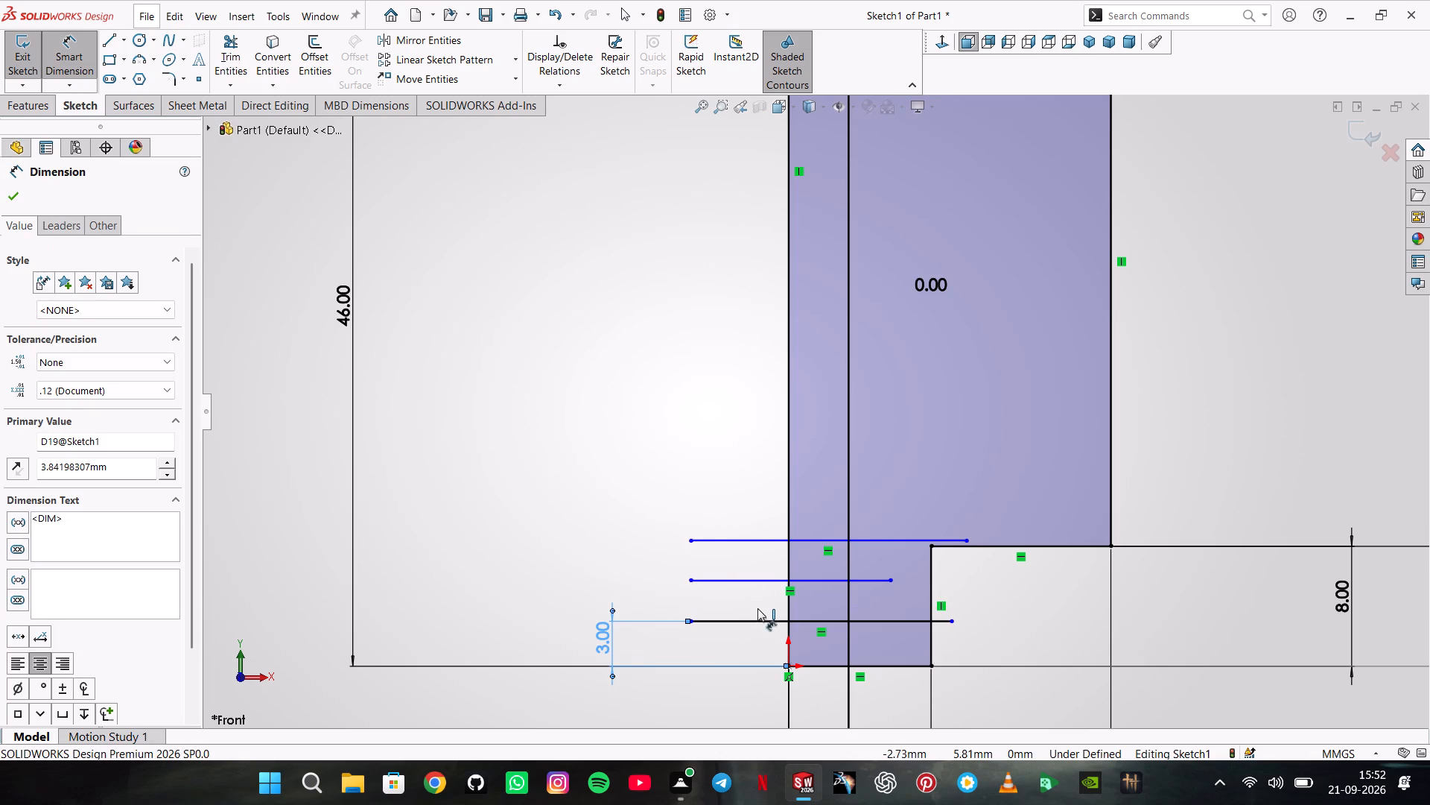
click(766, 620)
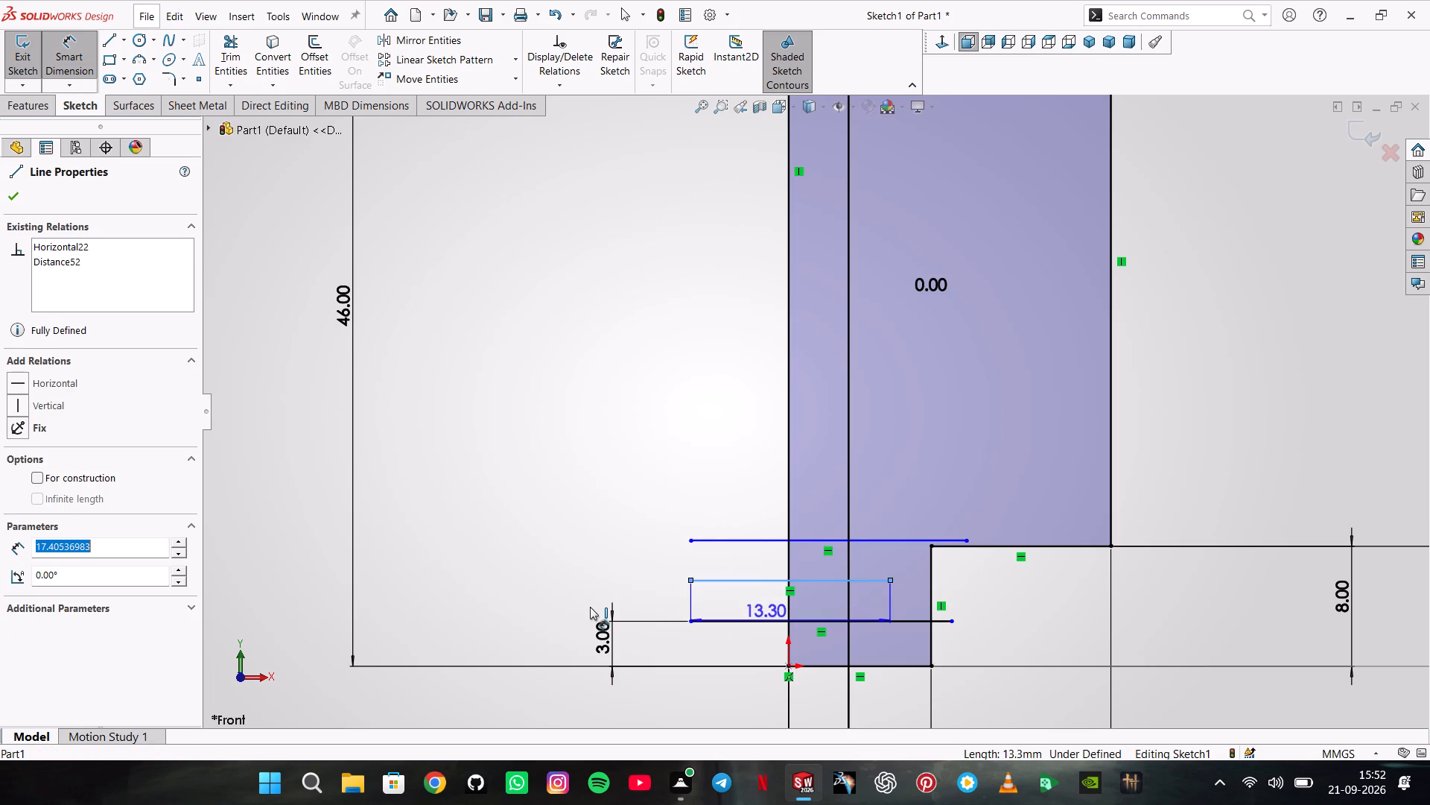
click(590, 607)
key(2)
key(Return)
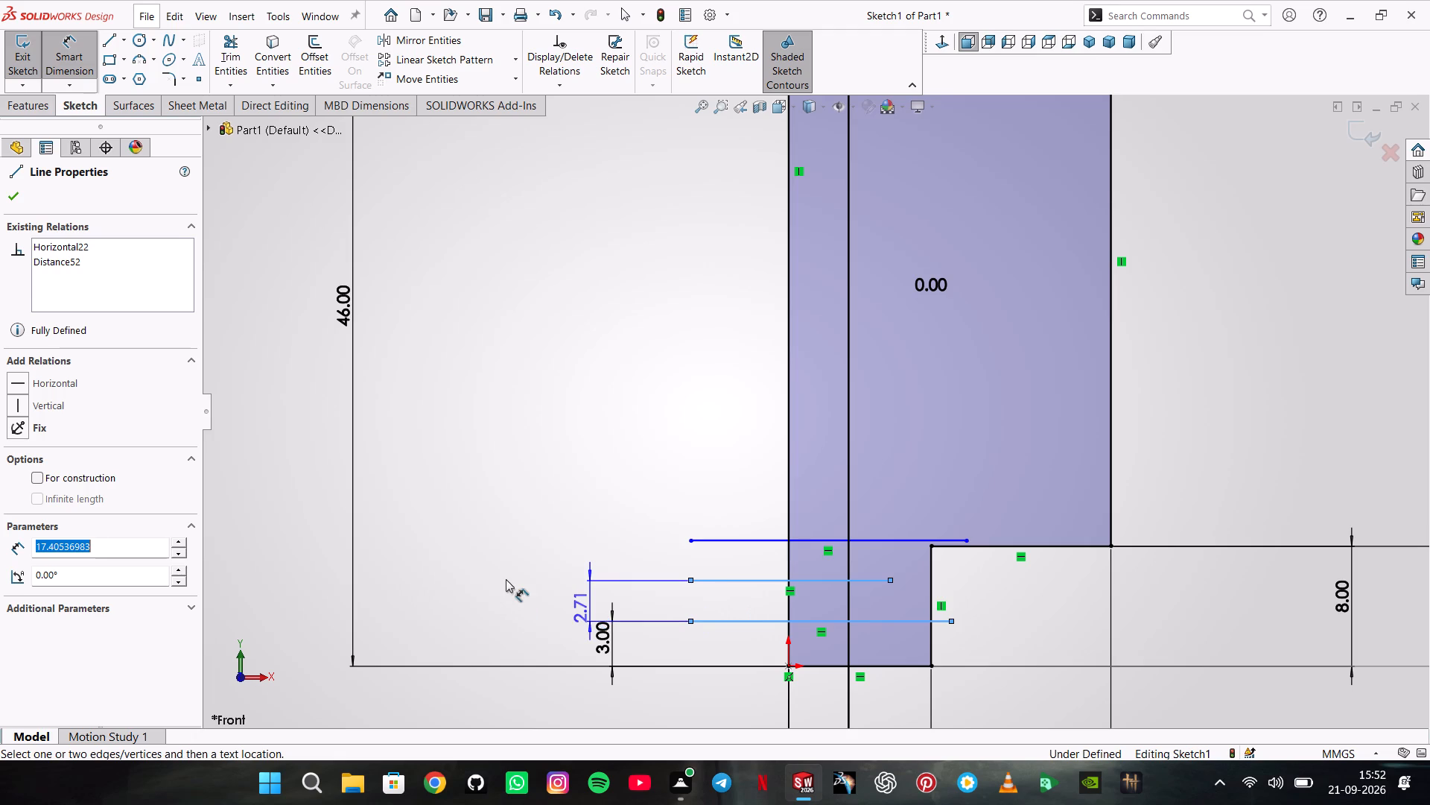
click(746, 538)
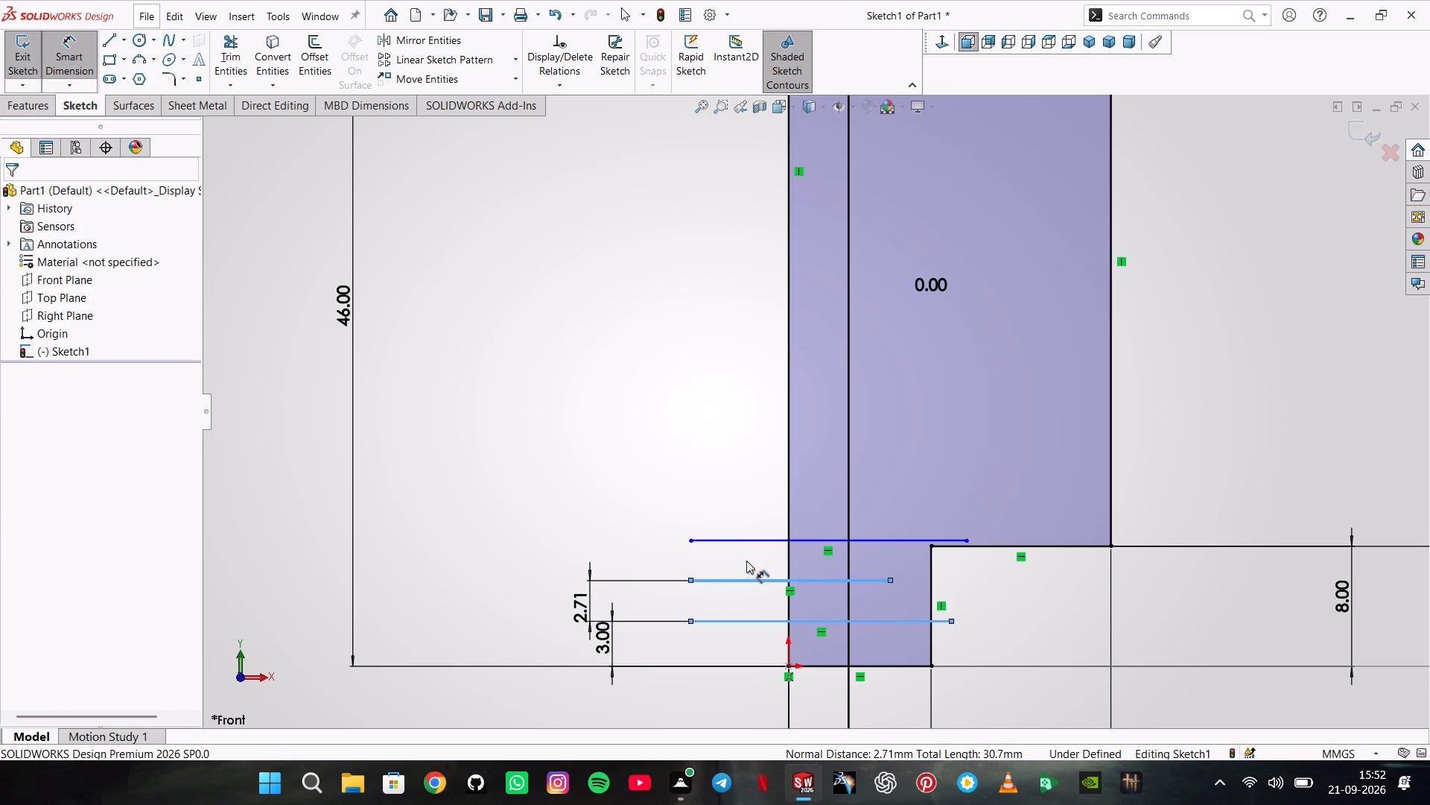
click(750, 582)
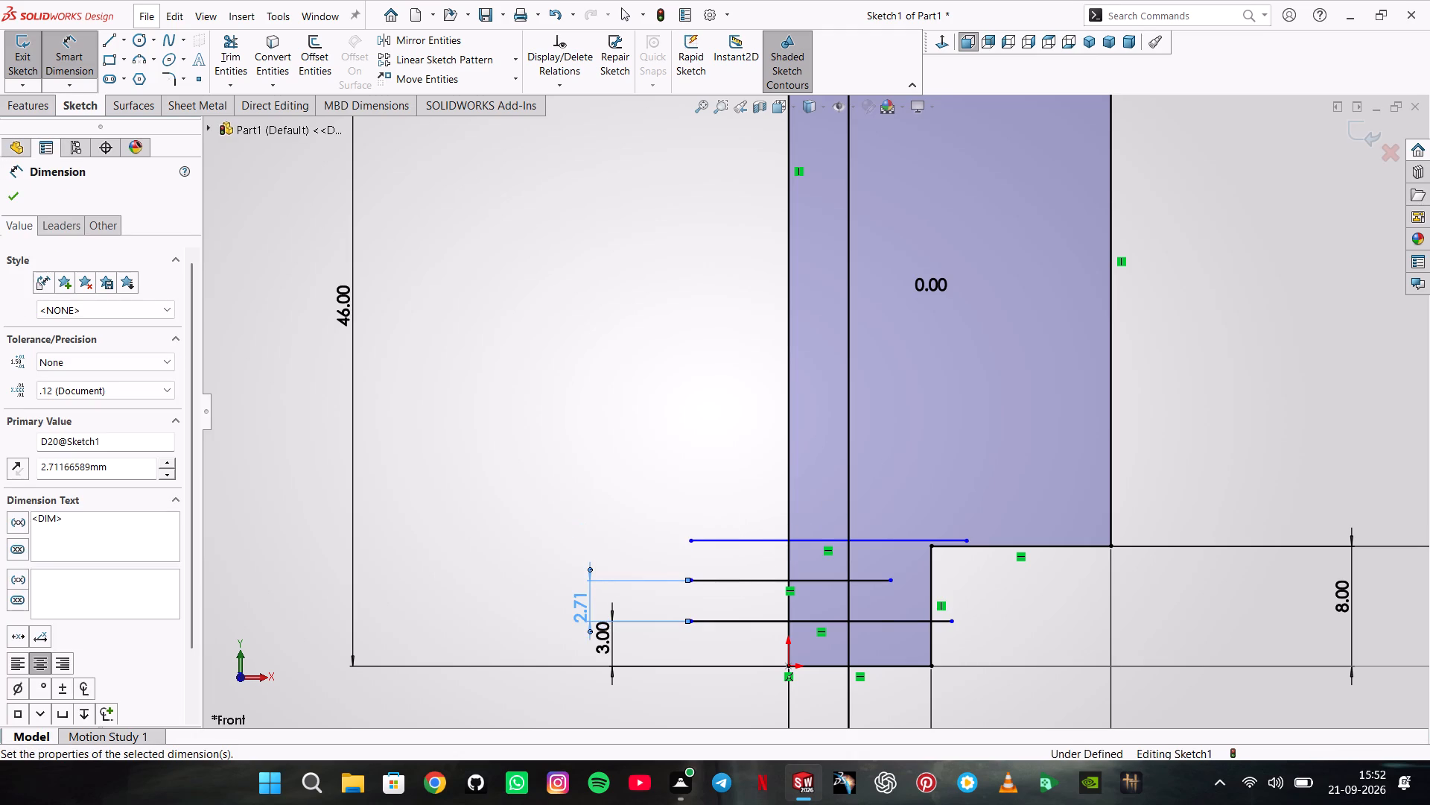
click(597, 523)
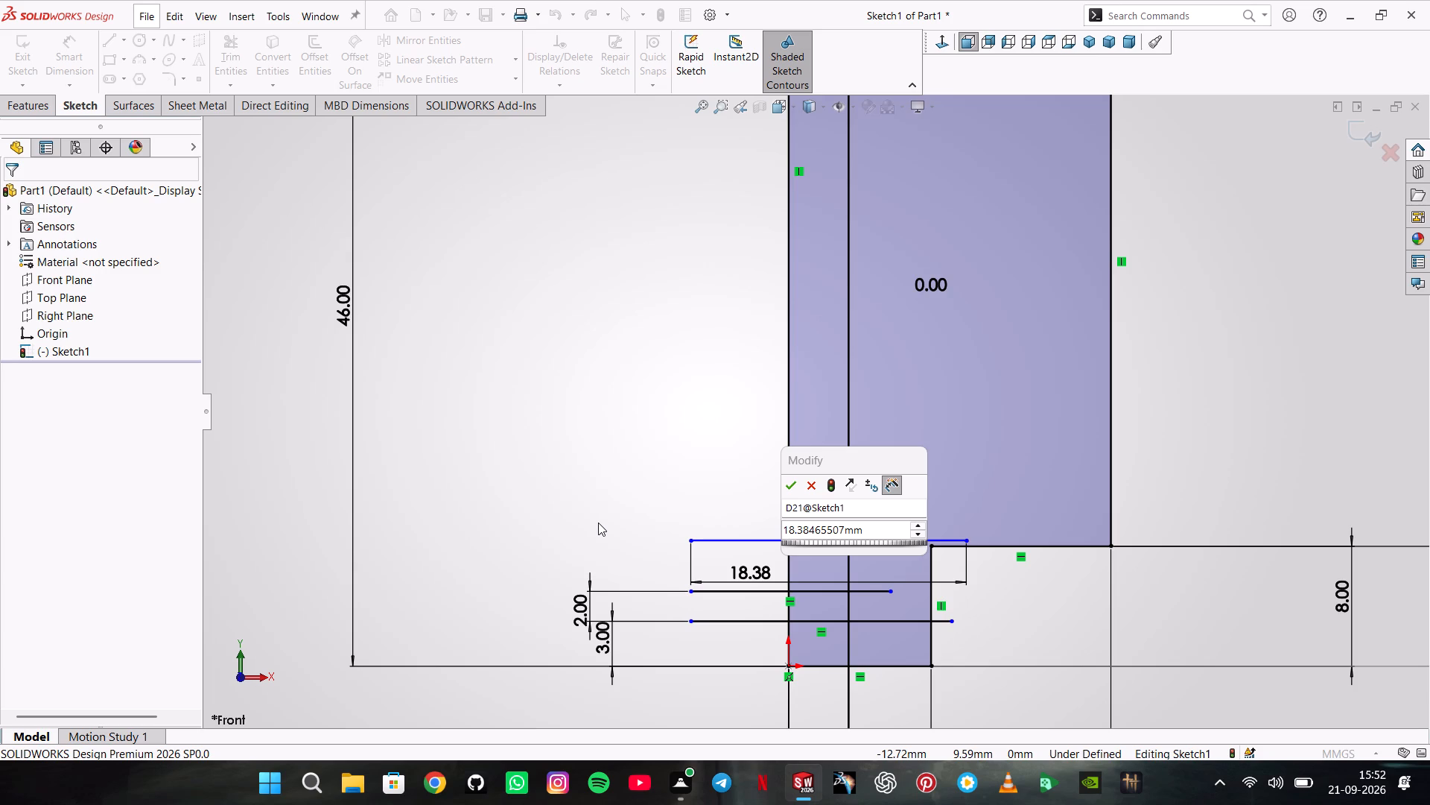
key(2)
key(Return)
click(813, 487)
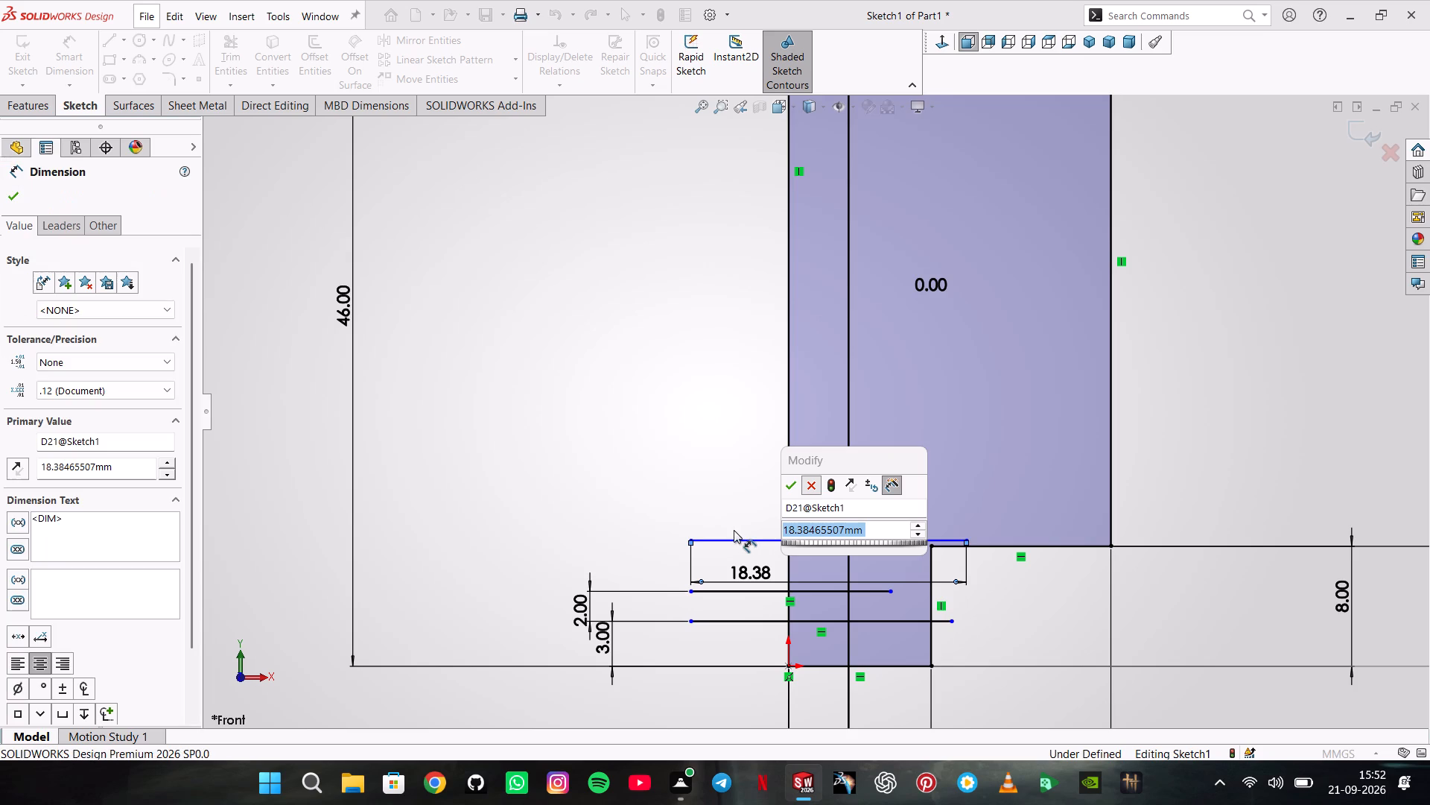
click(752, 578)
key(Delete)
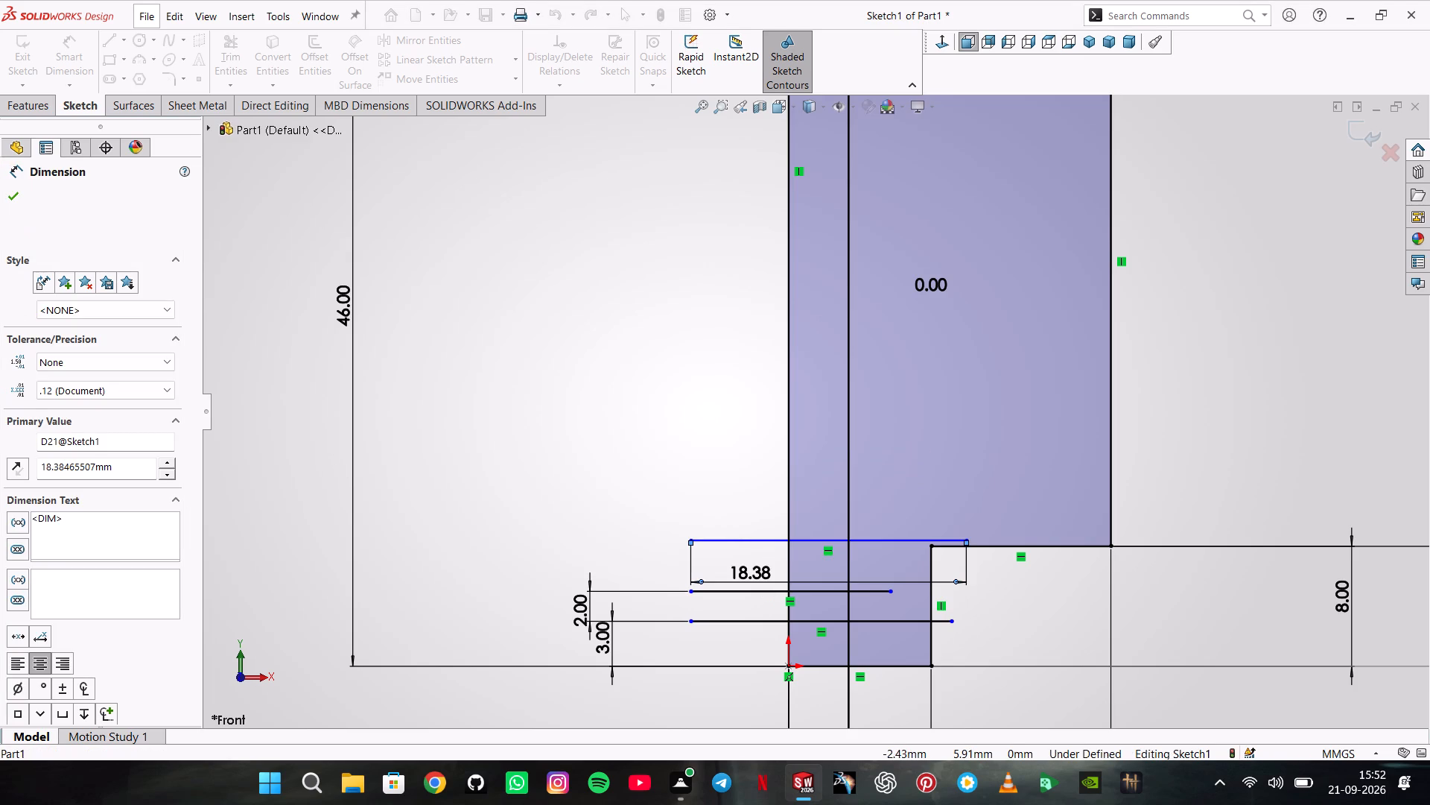
Dimension the top line of the three bottom crossing lines 2 mm above the middle one.
click(737, 543)
click(738, 540)
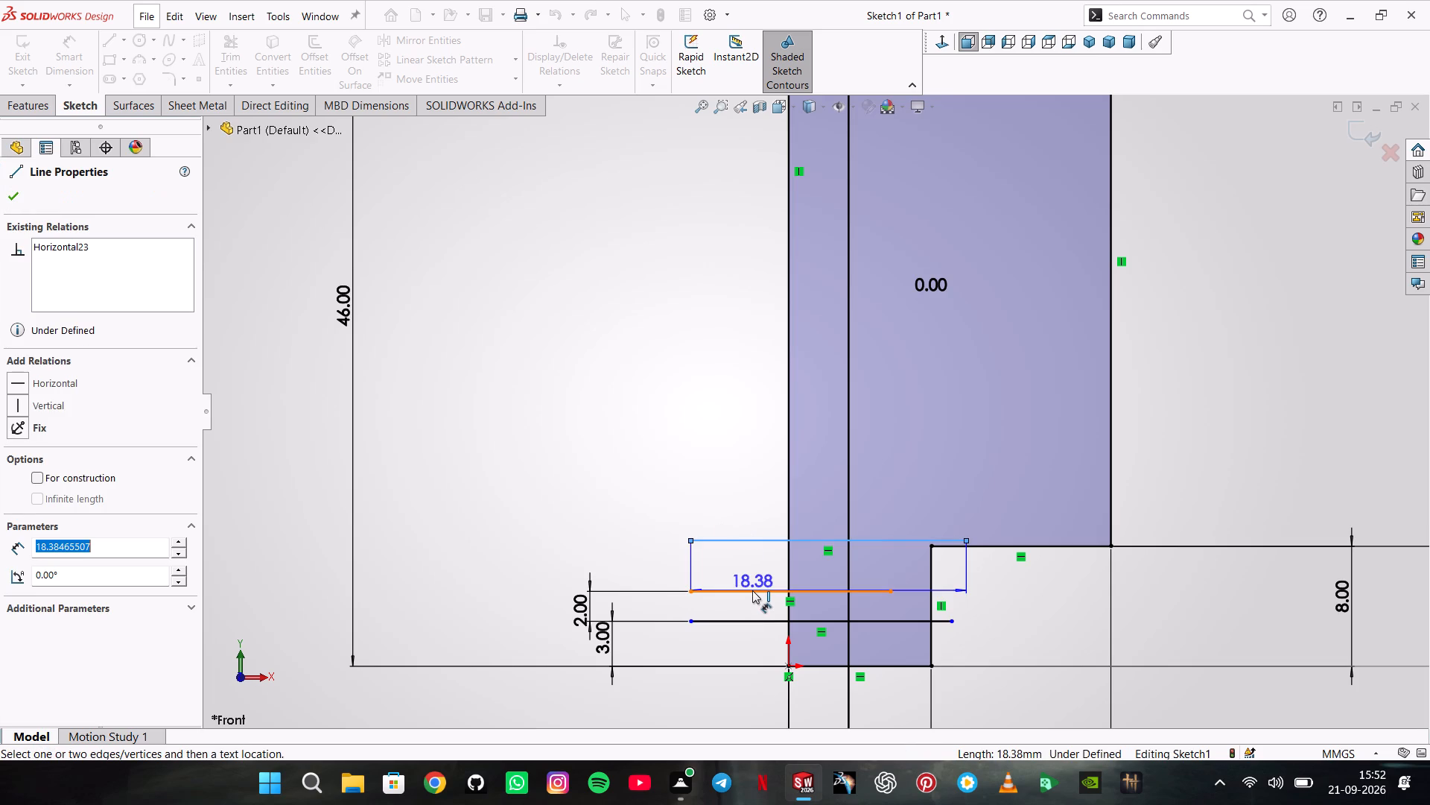
click(752, 590)
click(613, 560)
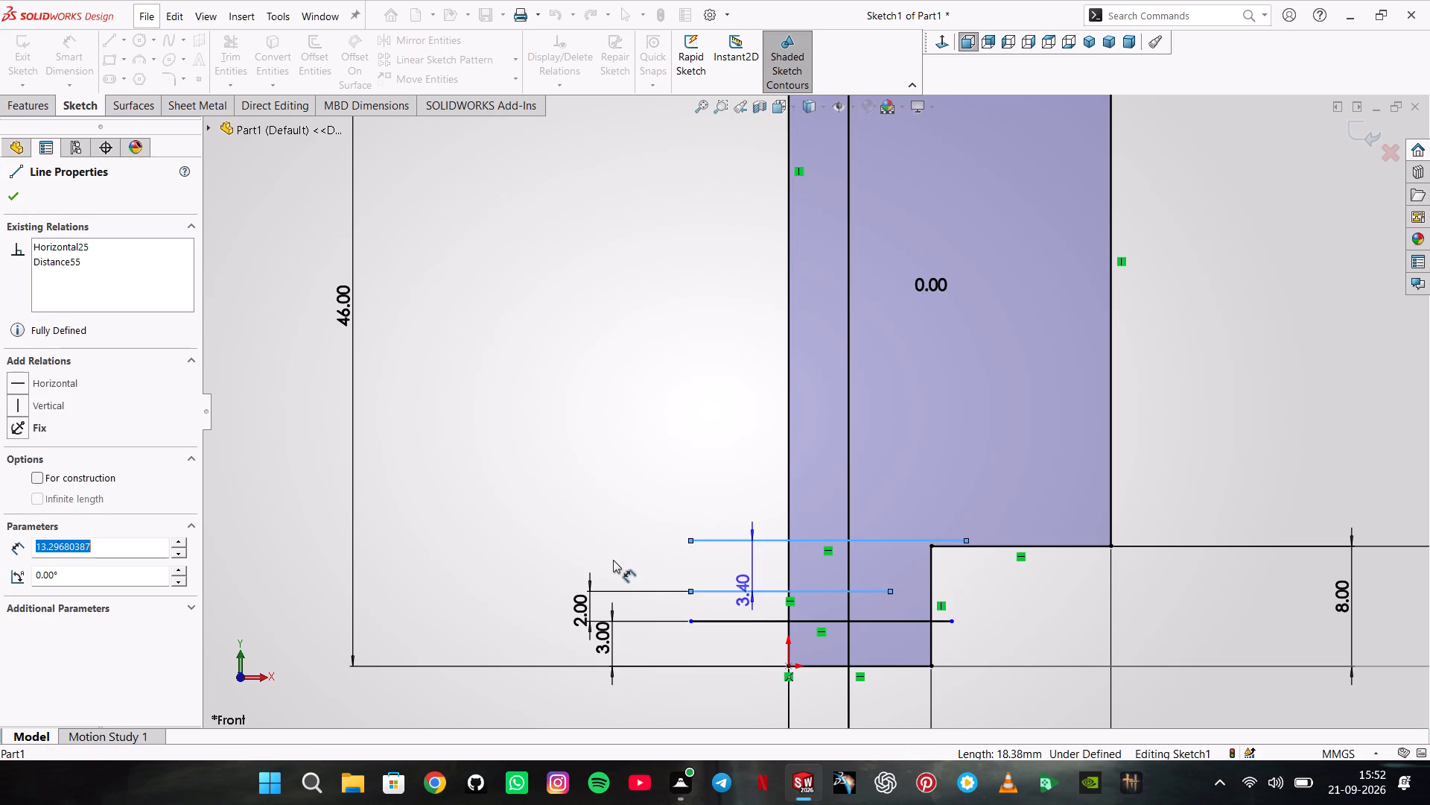
key(2)
key(Return)
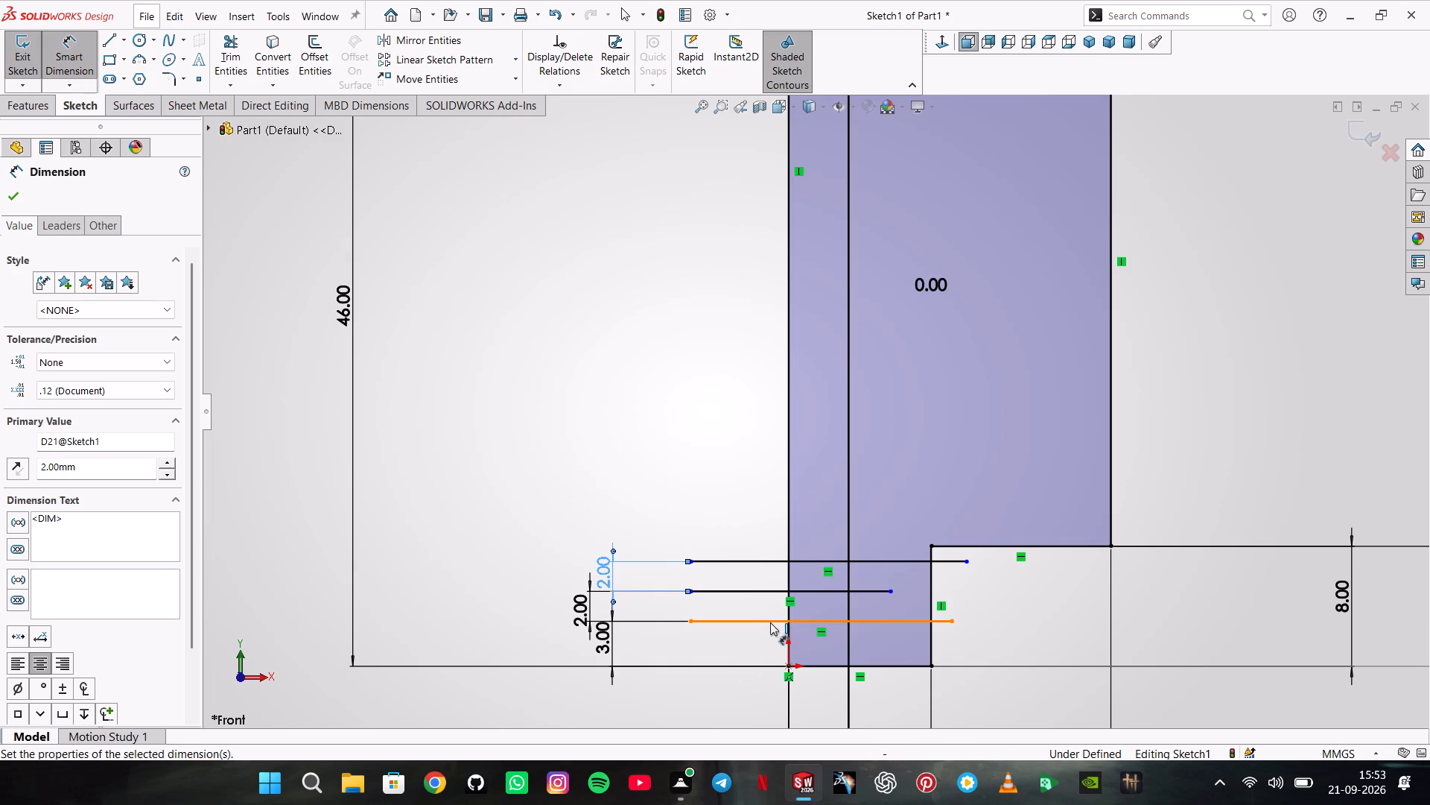
Set the lowest crossing line's distance from the profile's bottom edge to 4 mm.
double_click(600, 632)
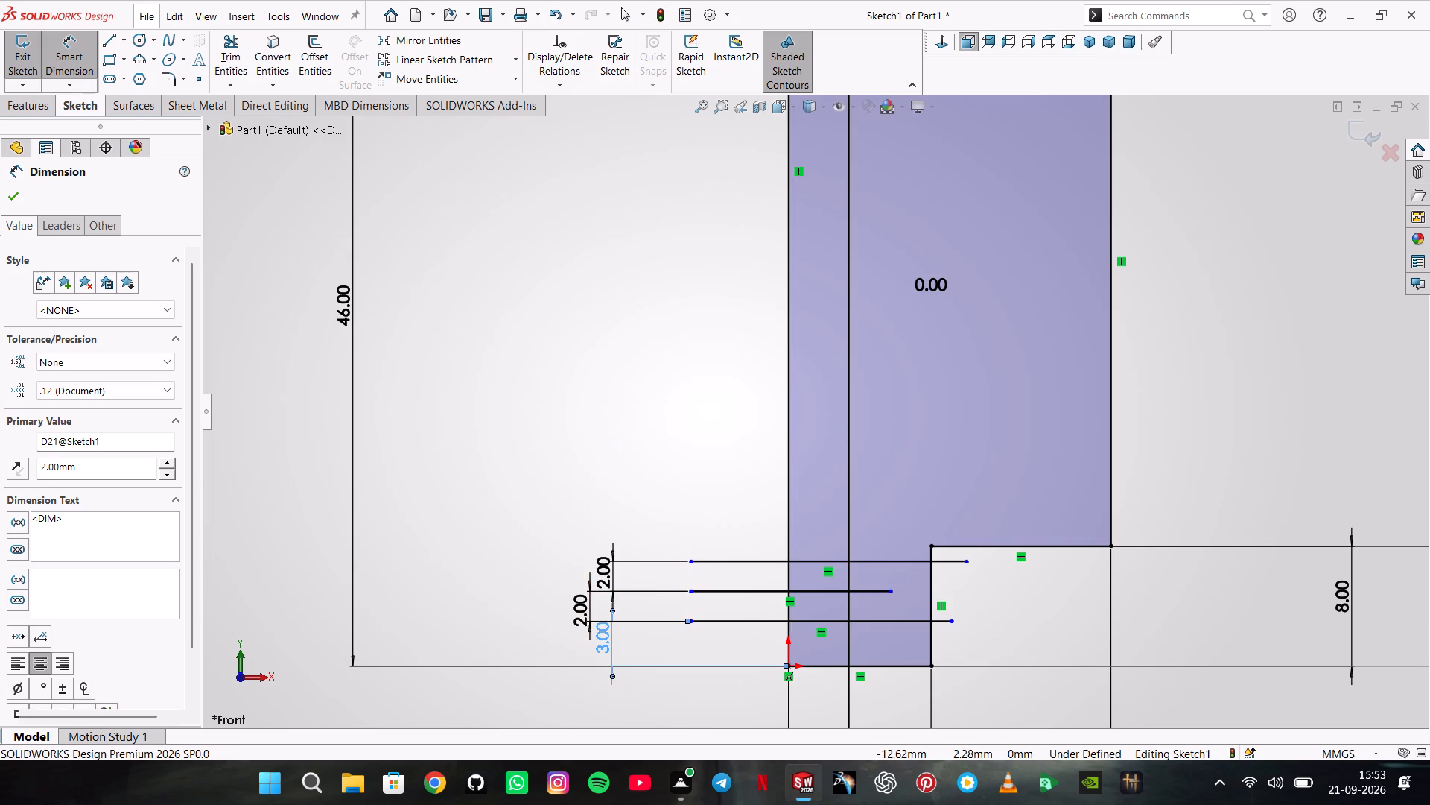
key(4)
key(Return)
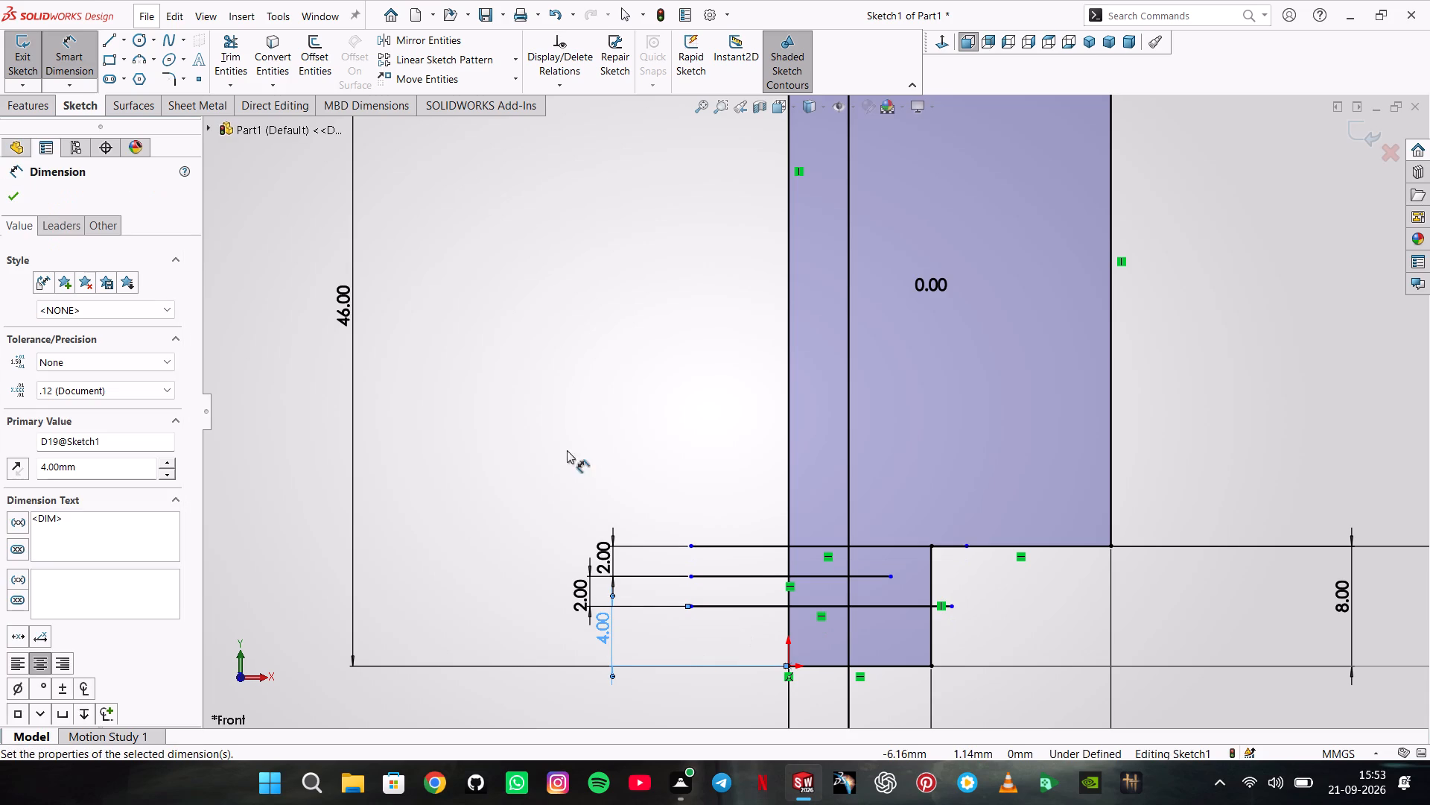
Power-trim the crossing lines' ends that protrude outside the long vertical edge, in both the upper and bottom groups.
scroll(612, 428, up, 2)
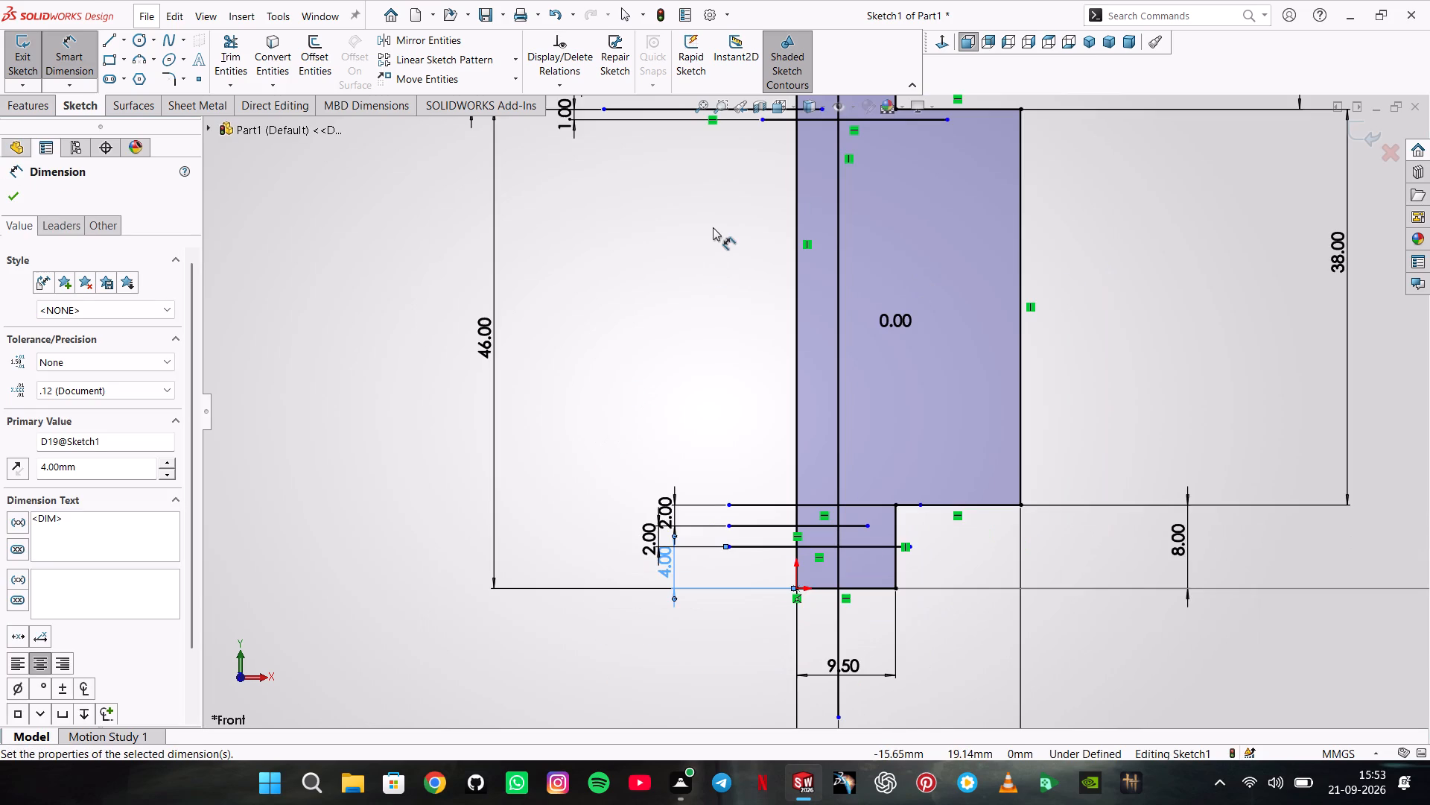
scroll(713, 227, up, 2)
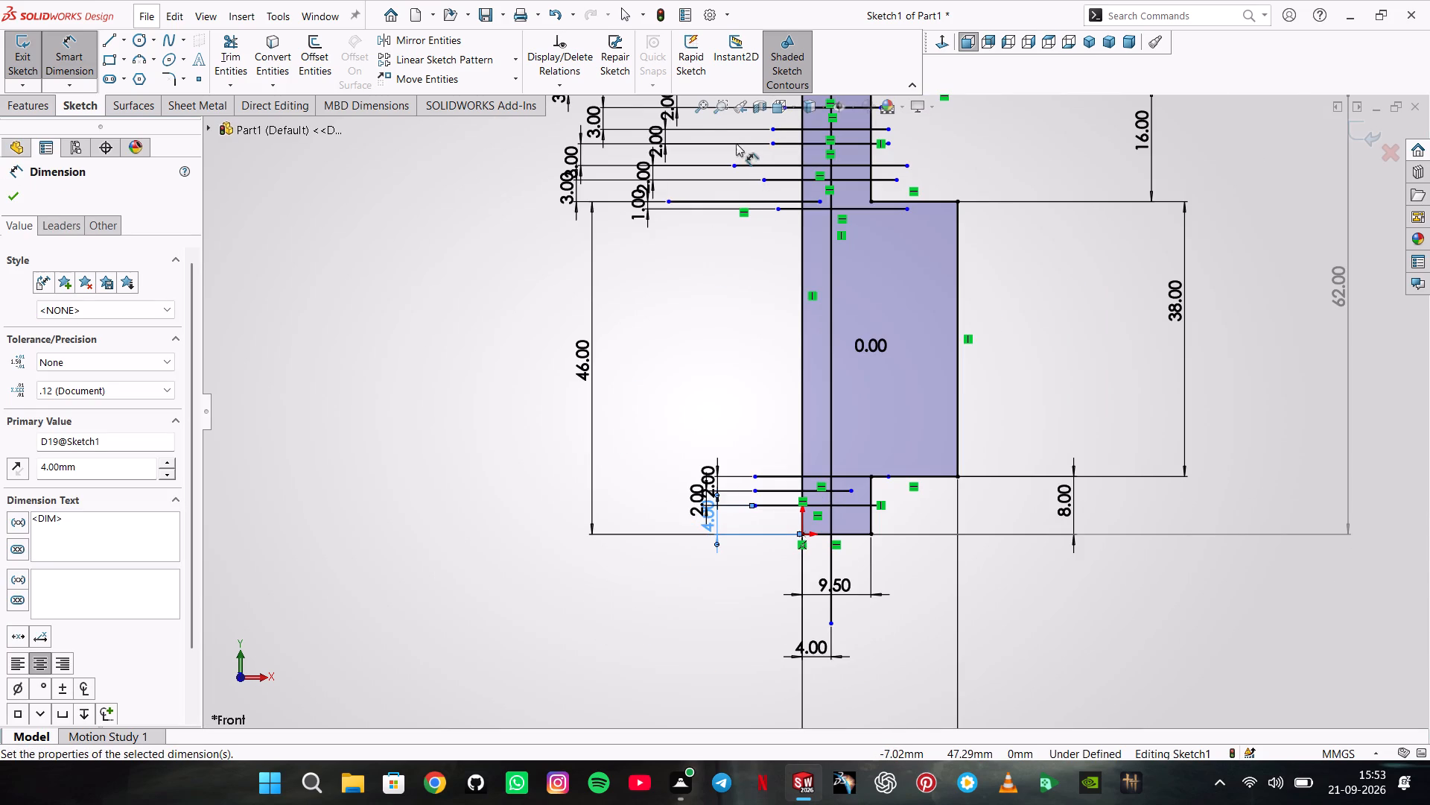
click(220, 50)
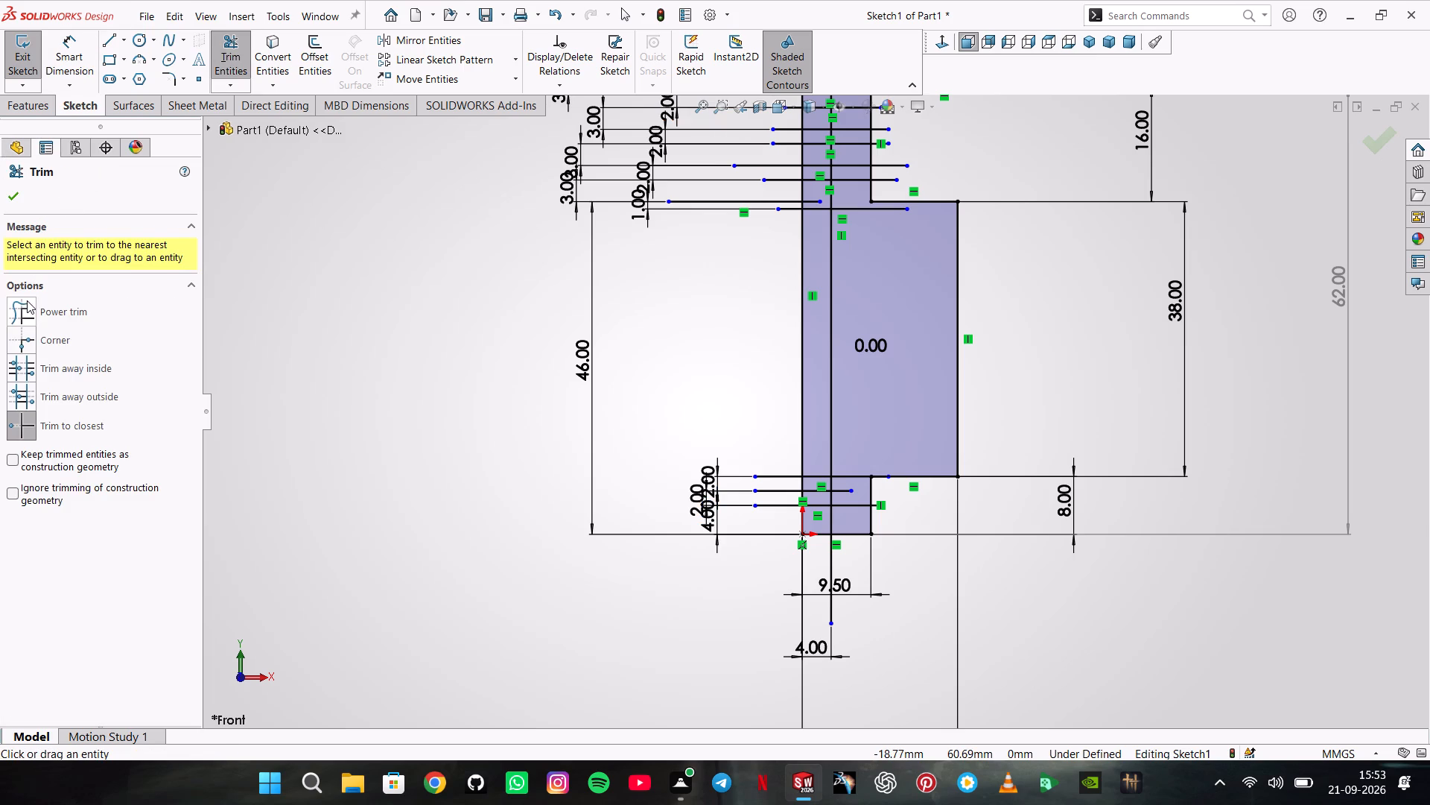
click(27, 300)
scroll(667, 180, up, 2)
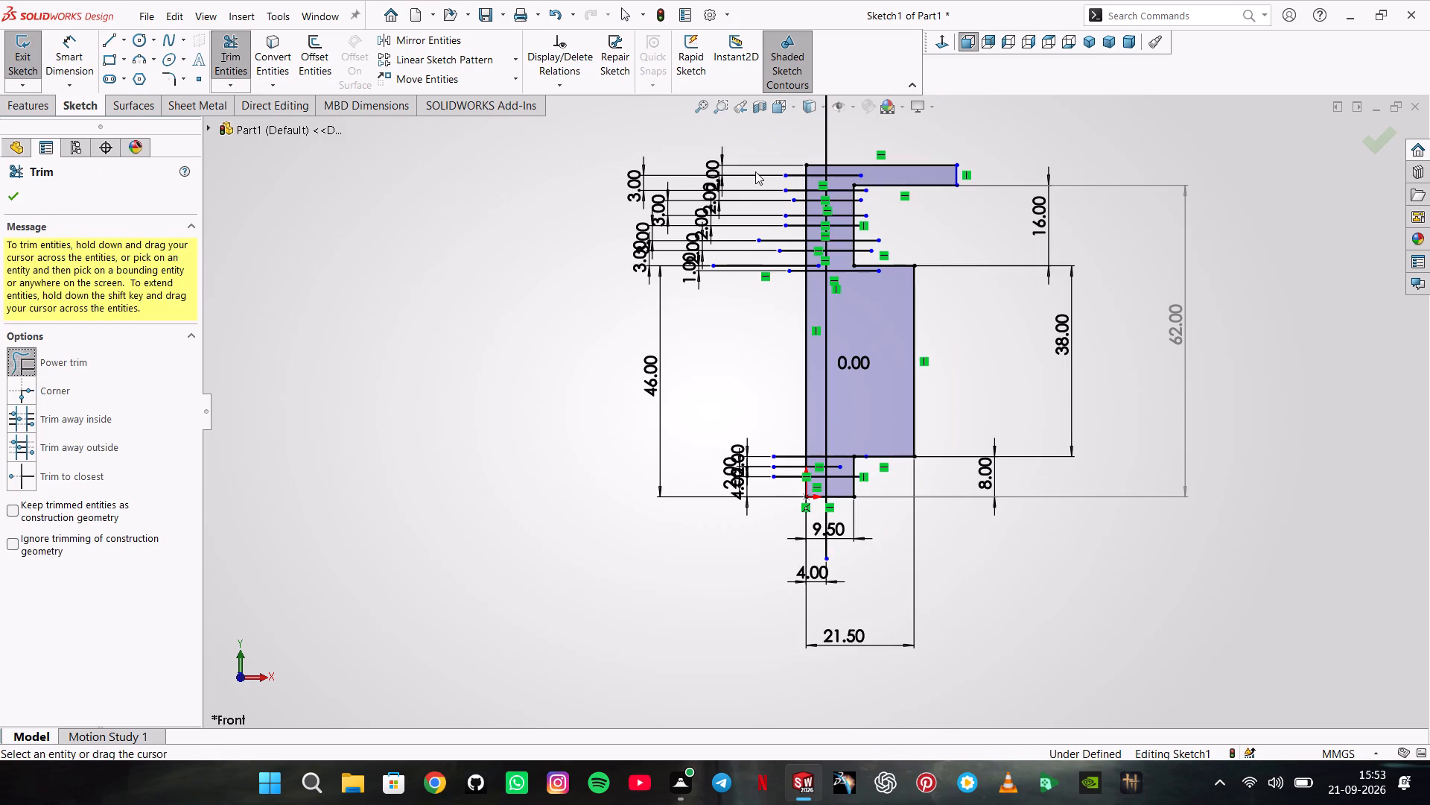
drag(794, 157, 789, 259)
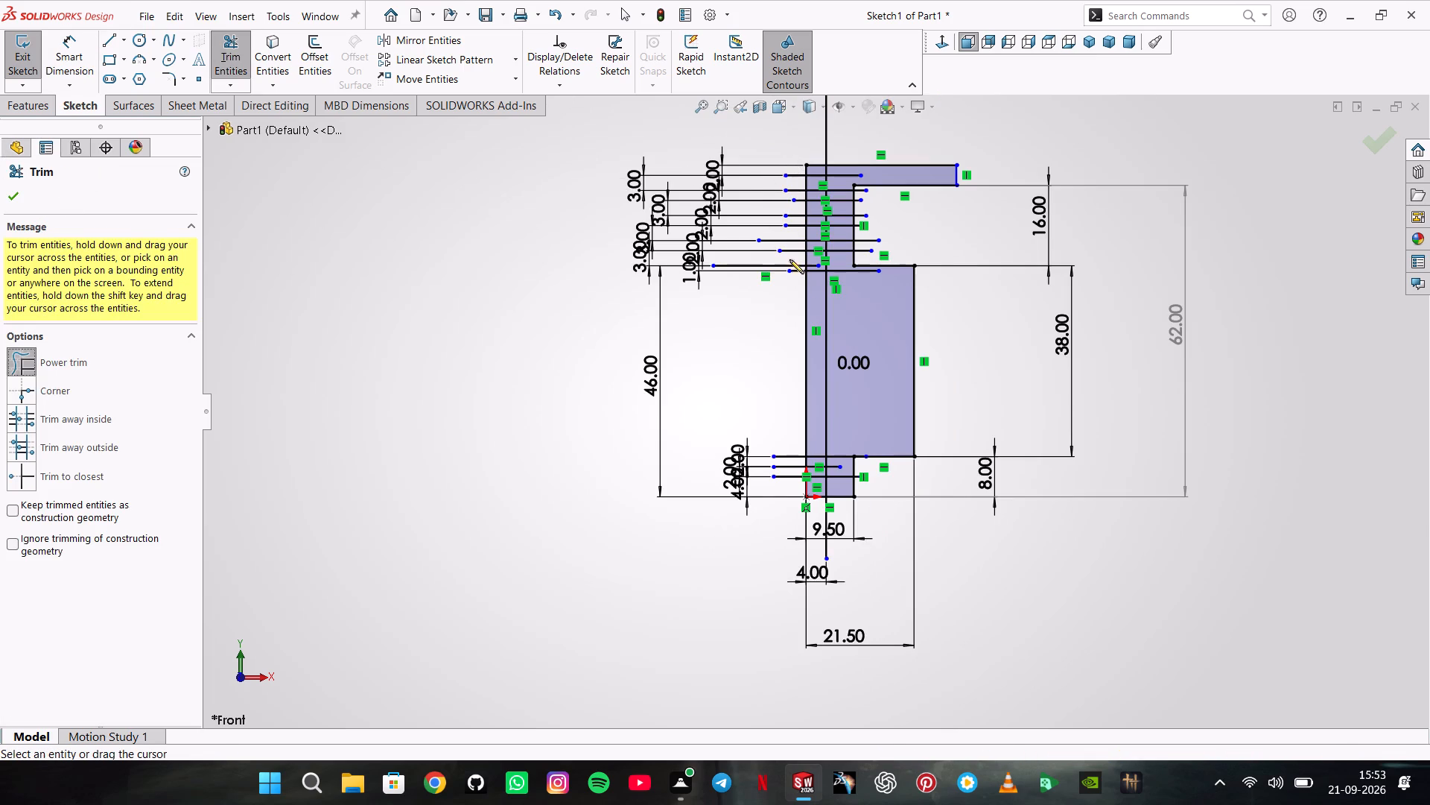
drag(789, 259, 792, 392)
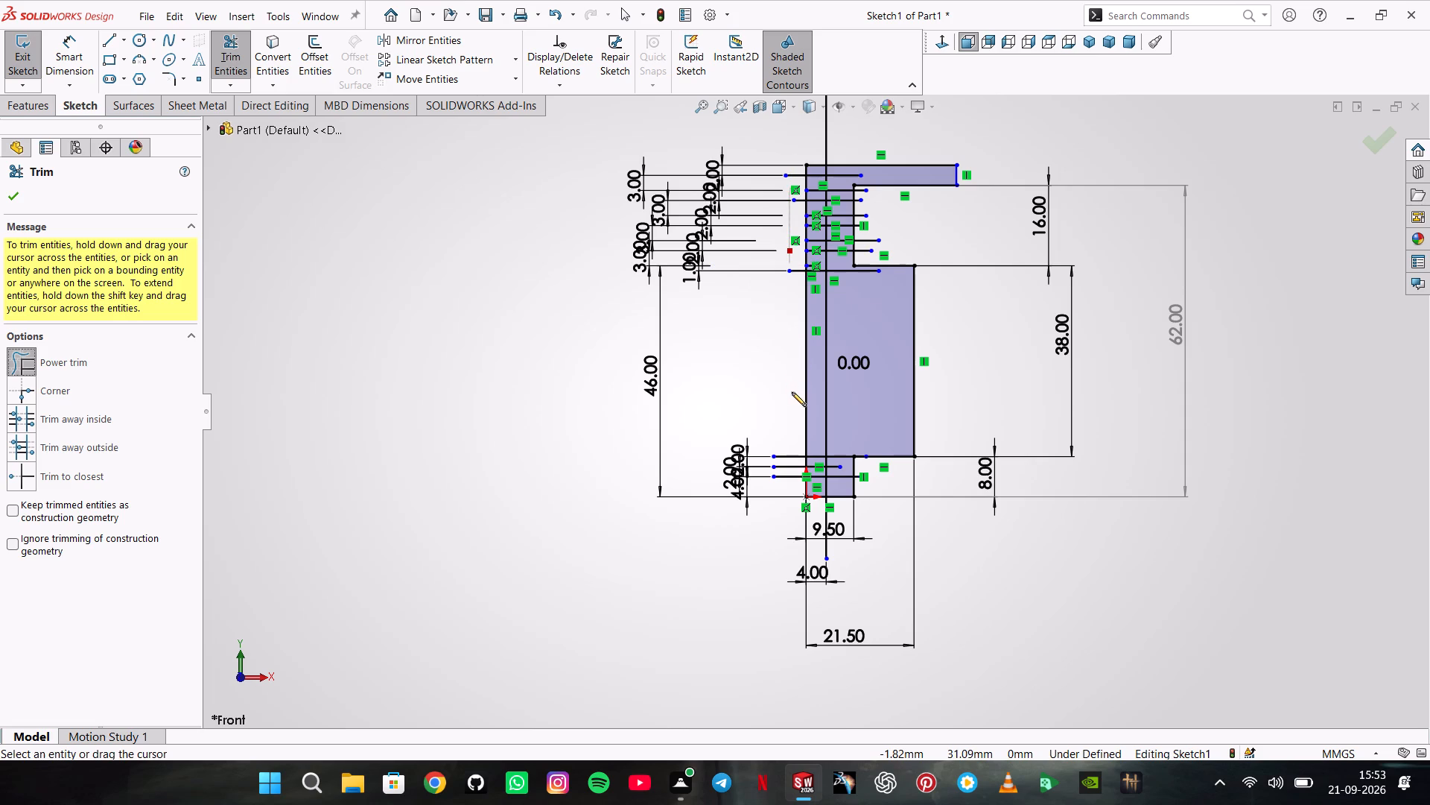
drag(792, 392, 776, 488)
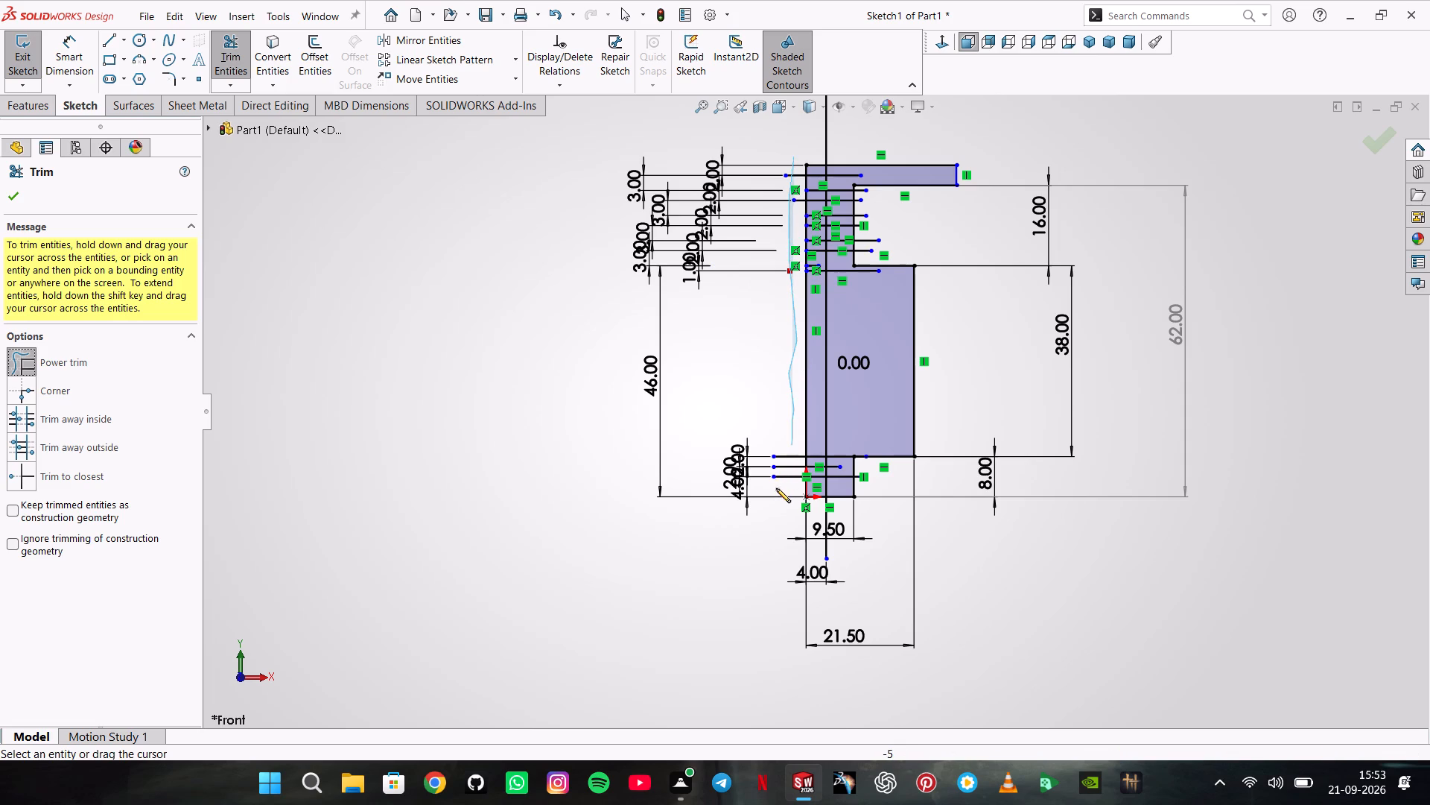
drag(776, 488, 775, 482)
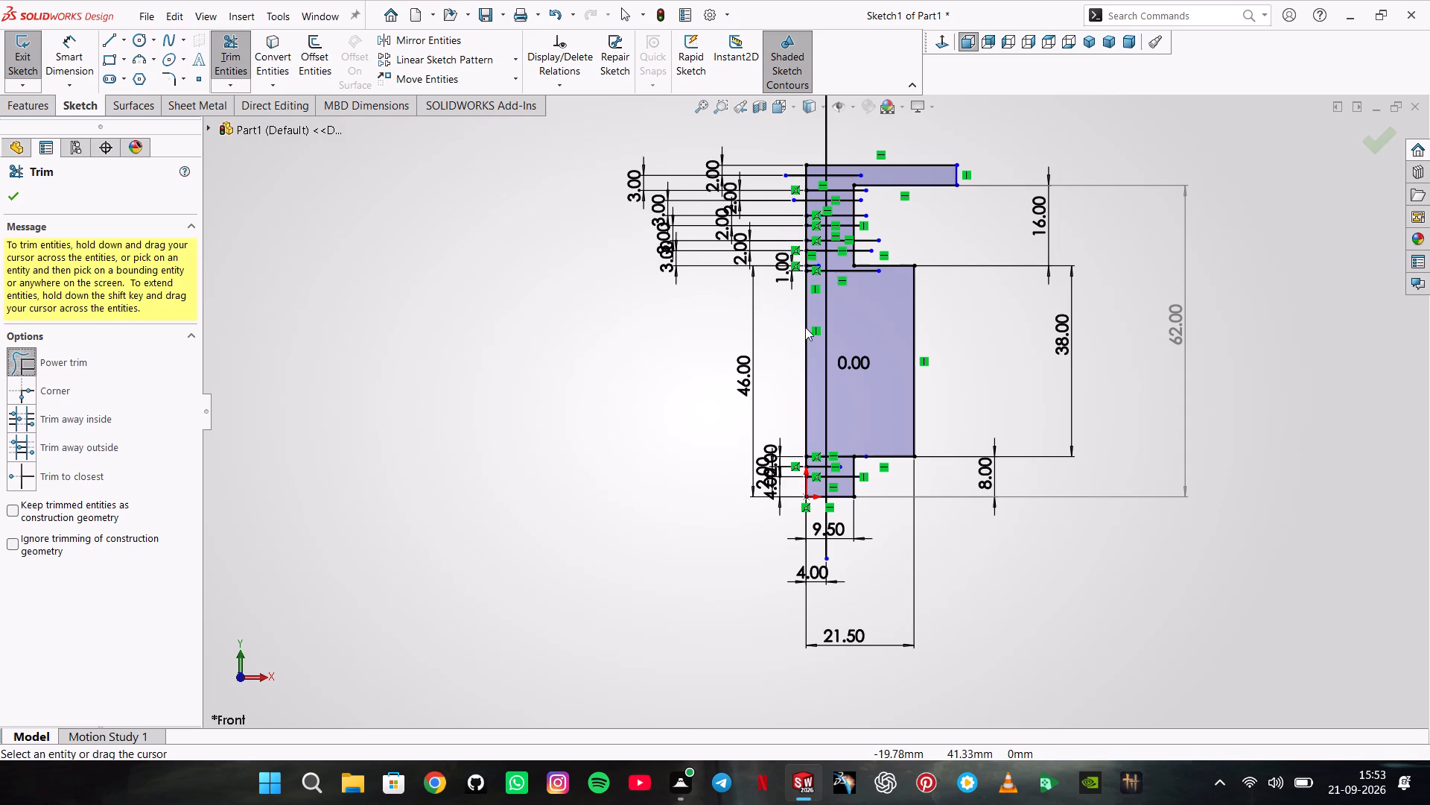
click(667, 318)
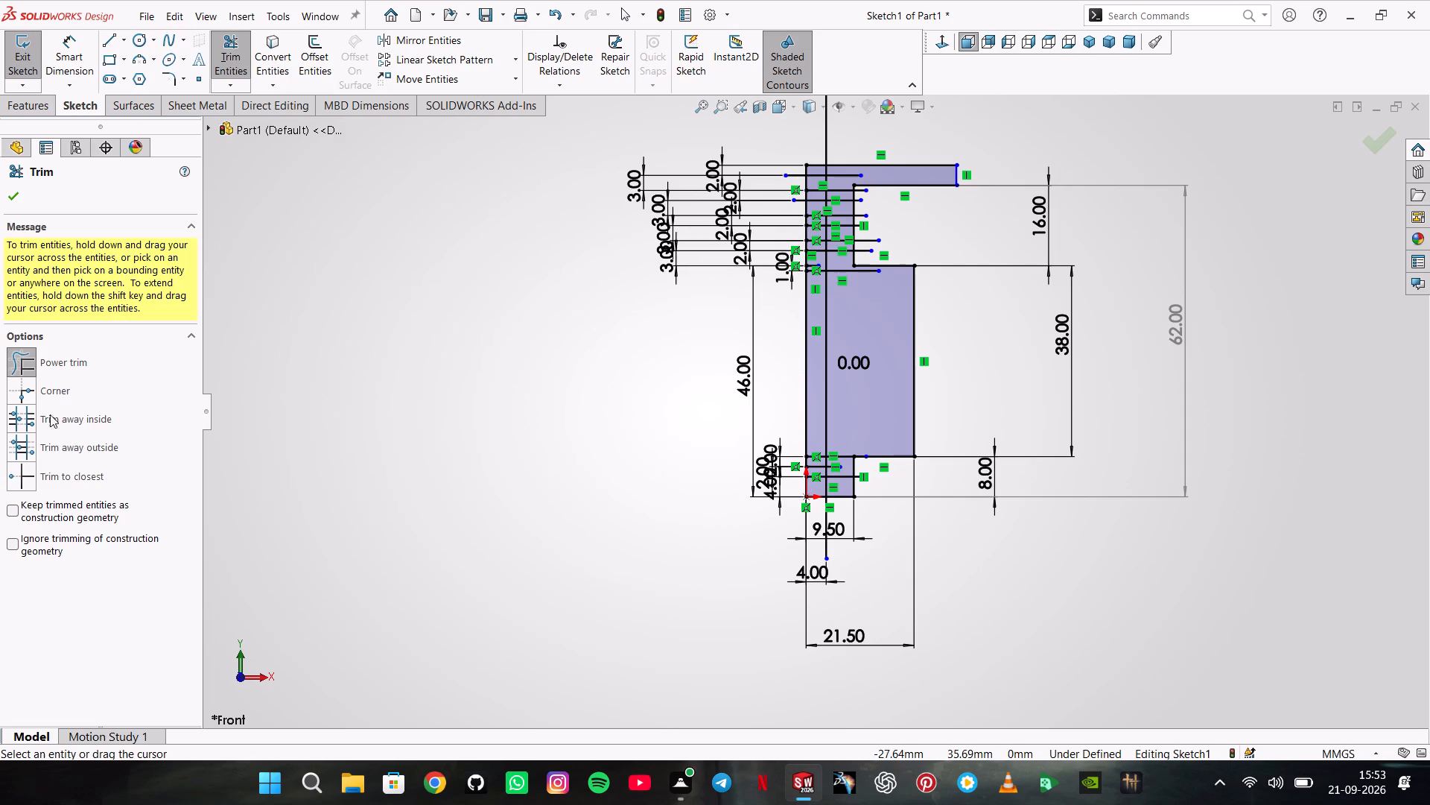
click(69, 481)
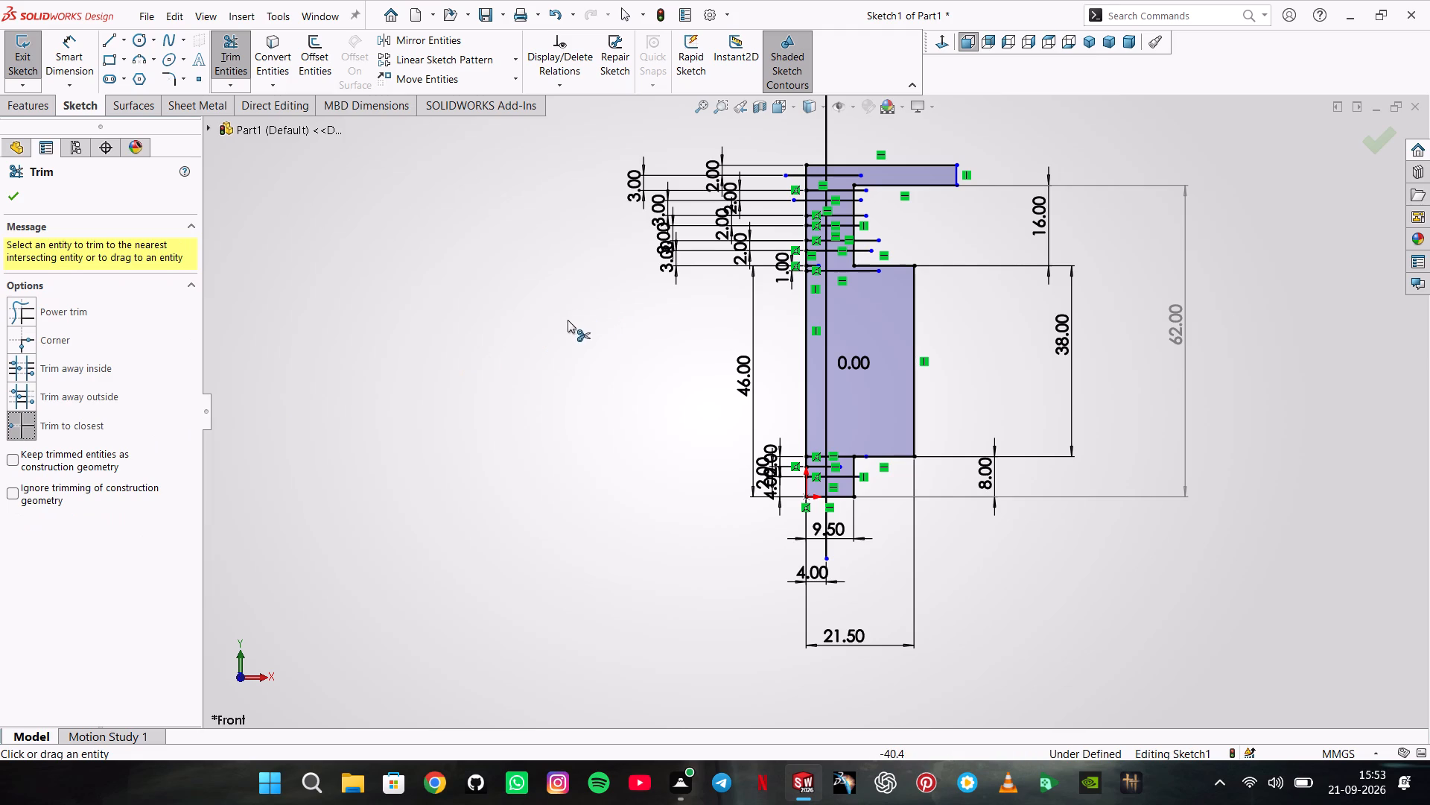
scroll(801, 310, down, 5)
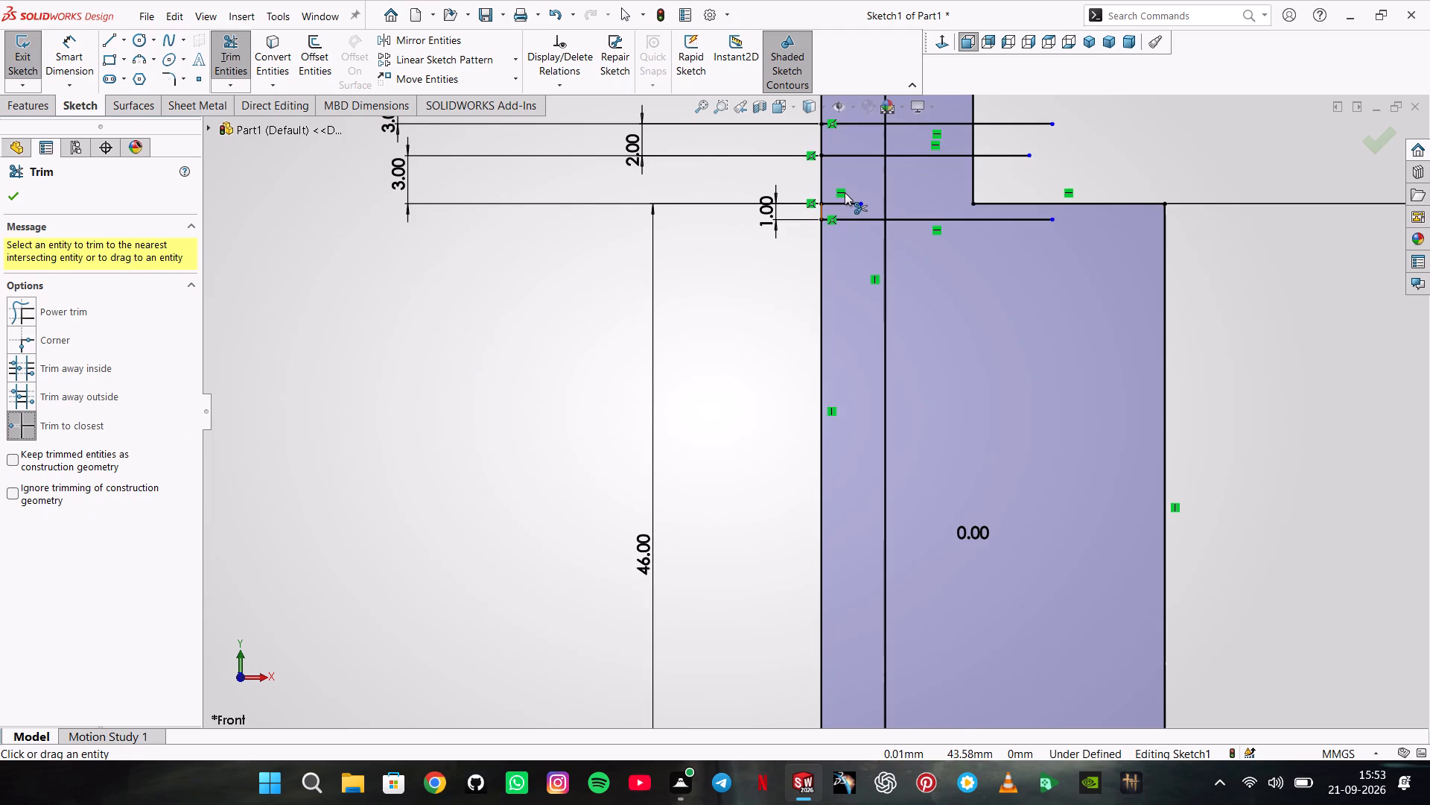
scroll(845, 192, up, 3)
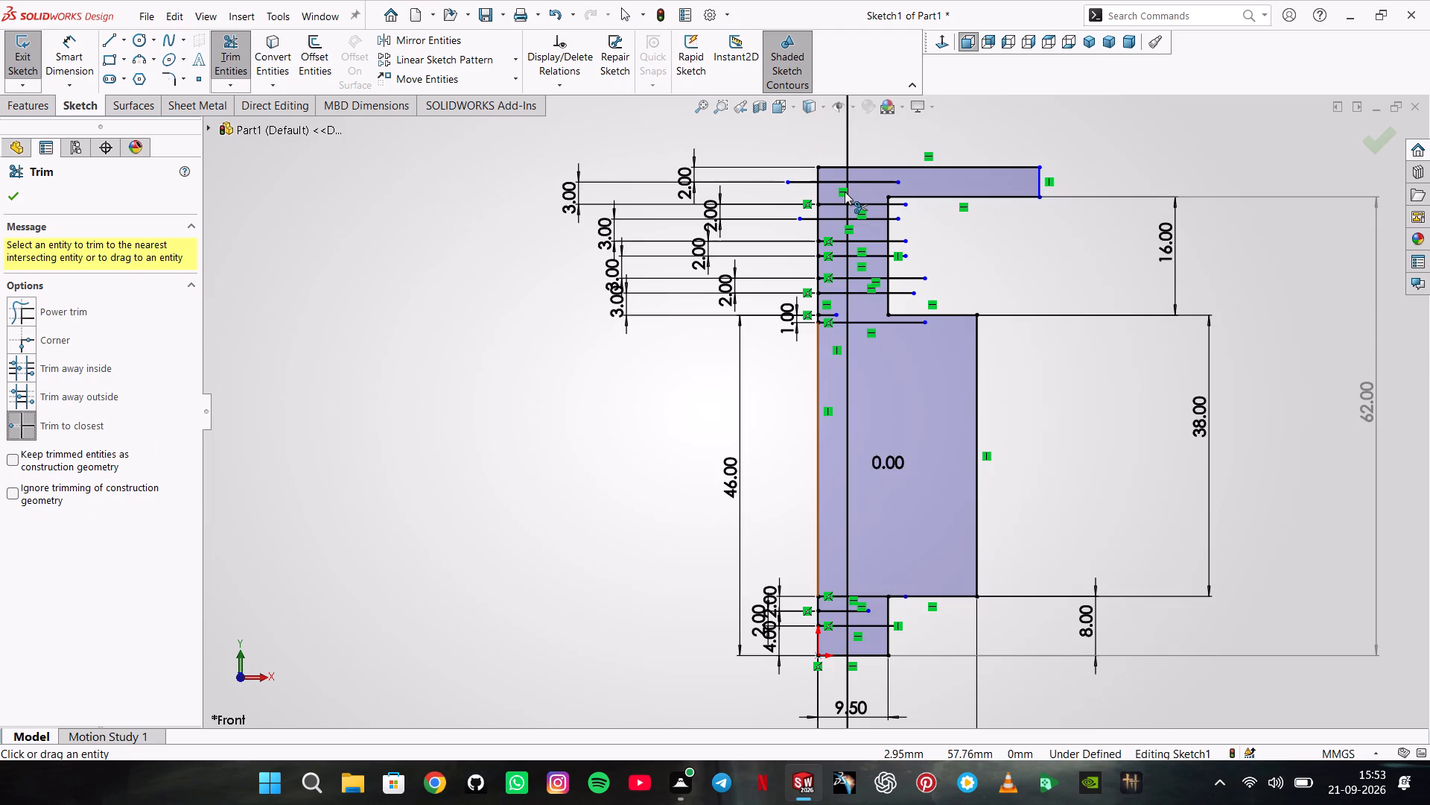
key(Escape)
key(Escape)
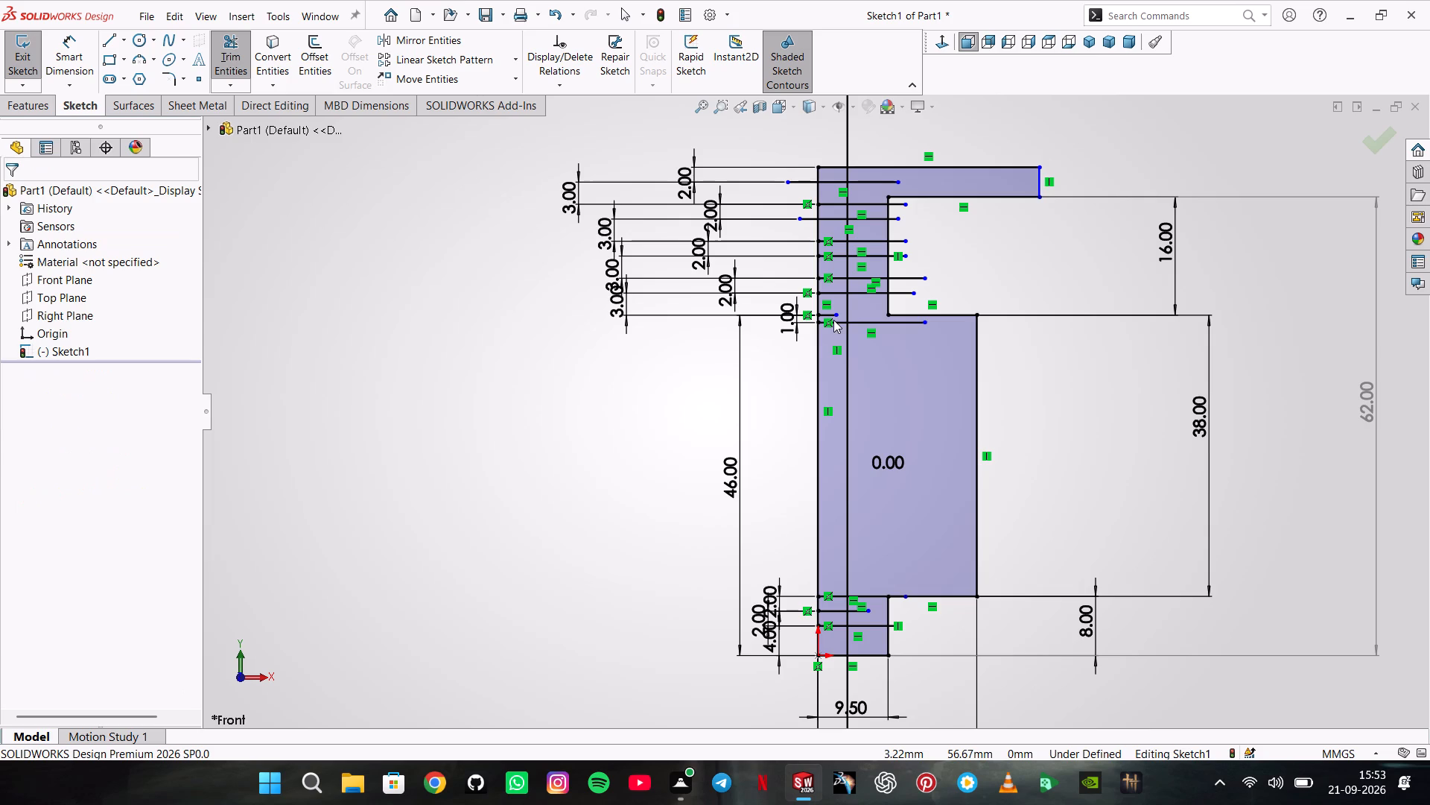
Stretch the short crossing line level with the upper step past the inner vertical line, almost to the step's inner corner.
drag(836, 313, 882, 311)
click(451, 318)
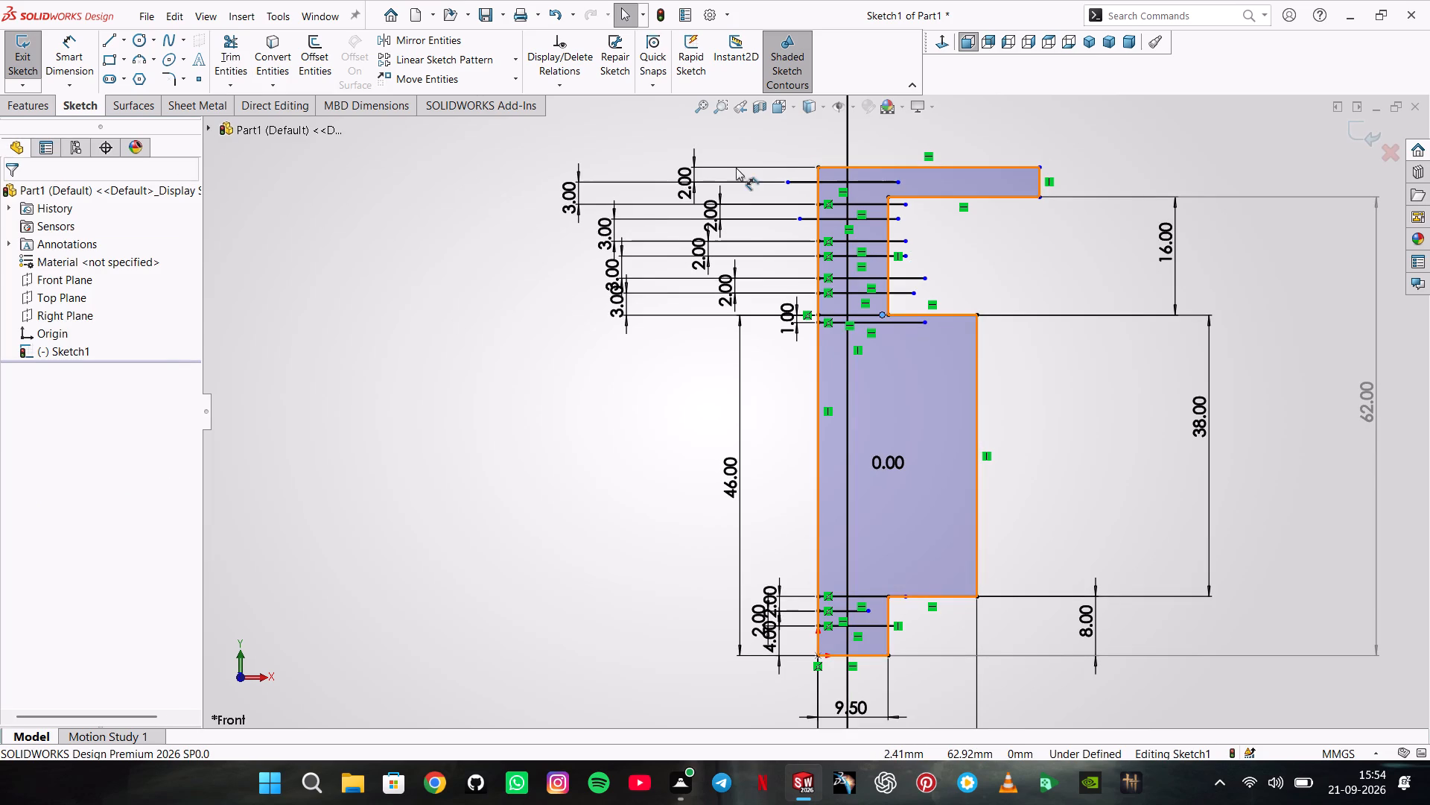
key(Escape)
Trim to the closest intersection the ends of the two upper crossing lines that protrude outside the long vertical edge.
click(225, 52)
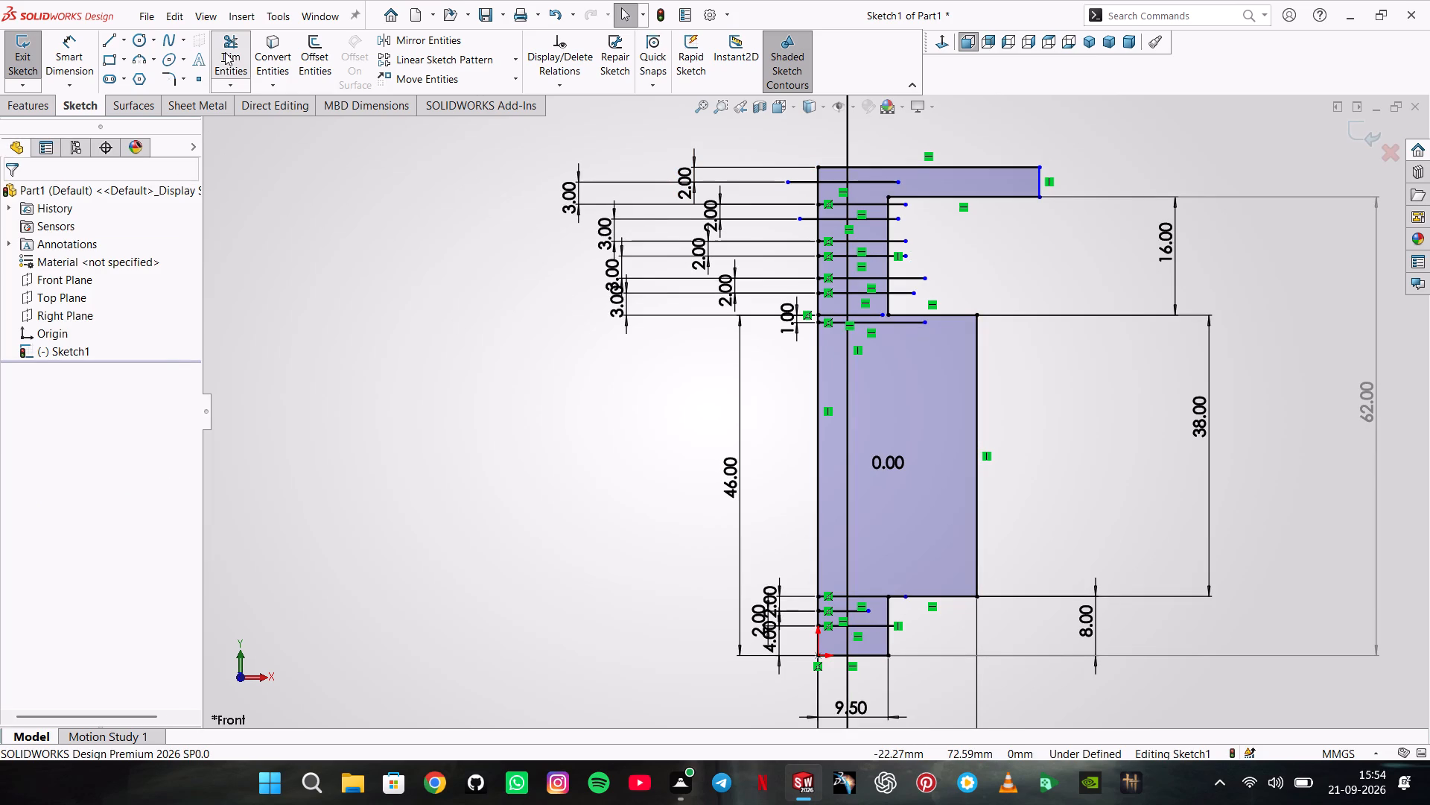
click(807, 180)
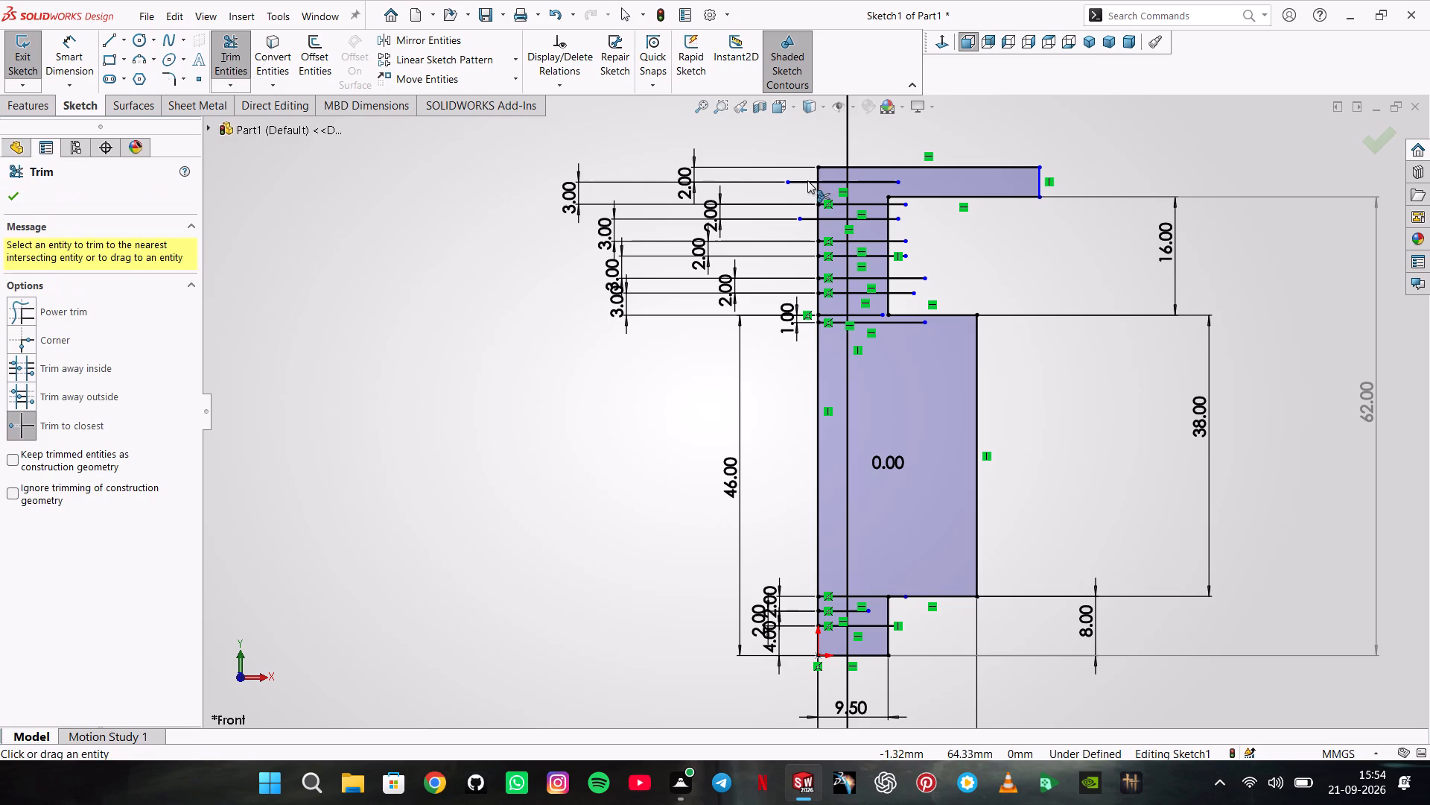
click(809, 218)
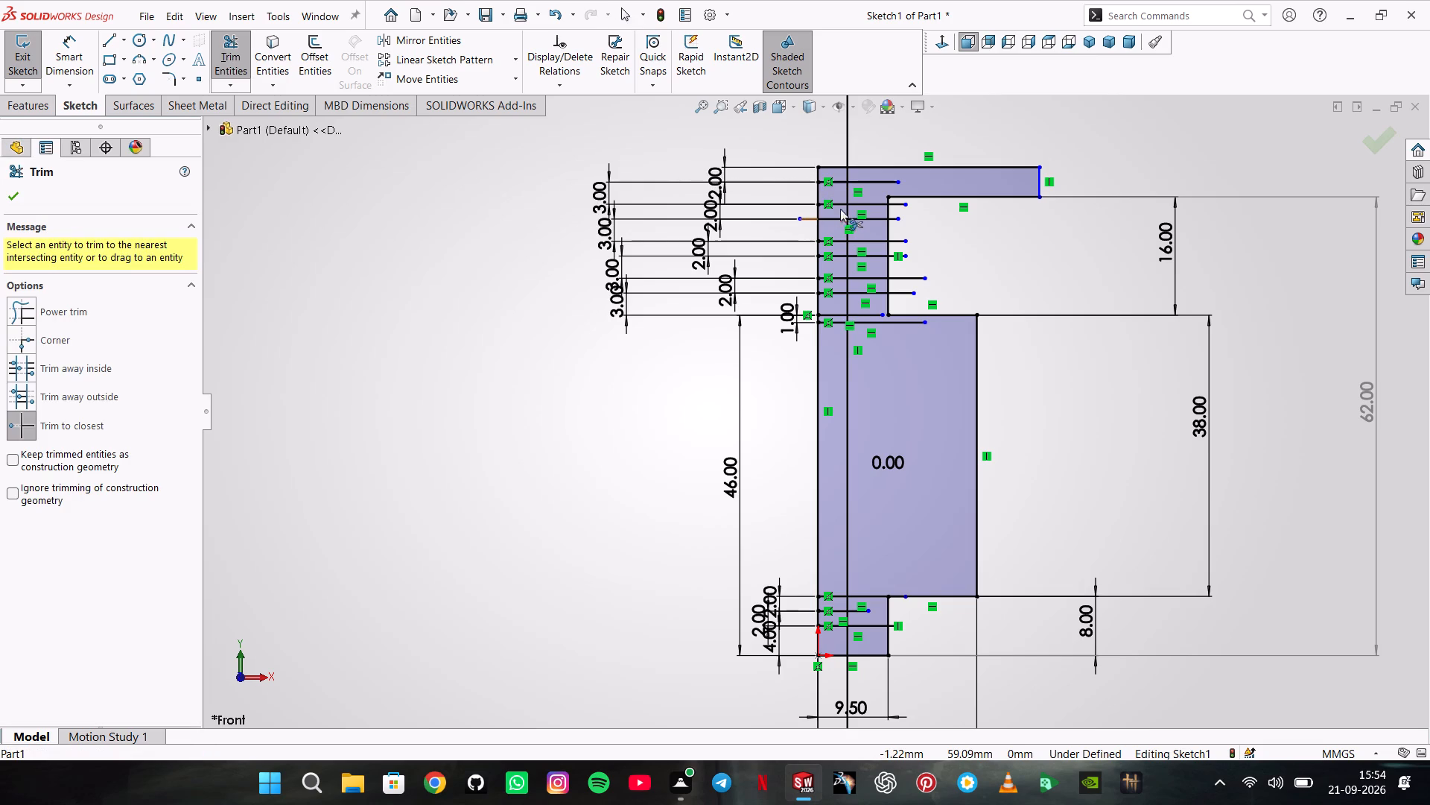
Trim the nine upper crossing lines back to the inner vertical line, removing their portions across the profile's interior.
click(874, 180)
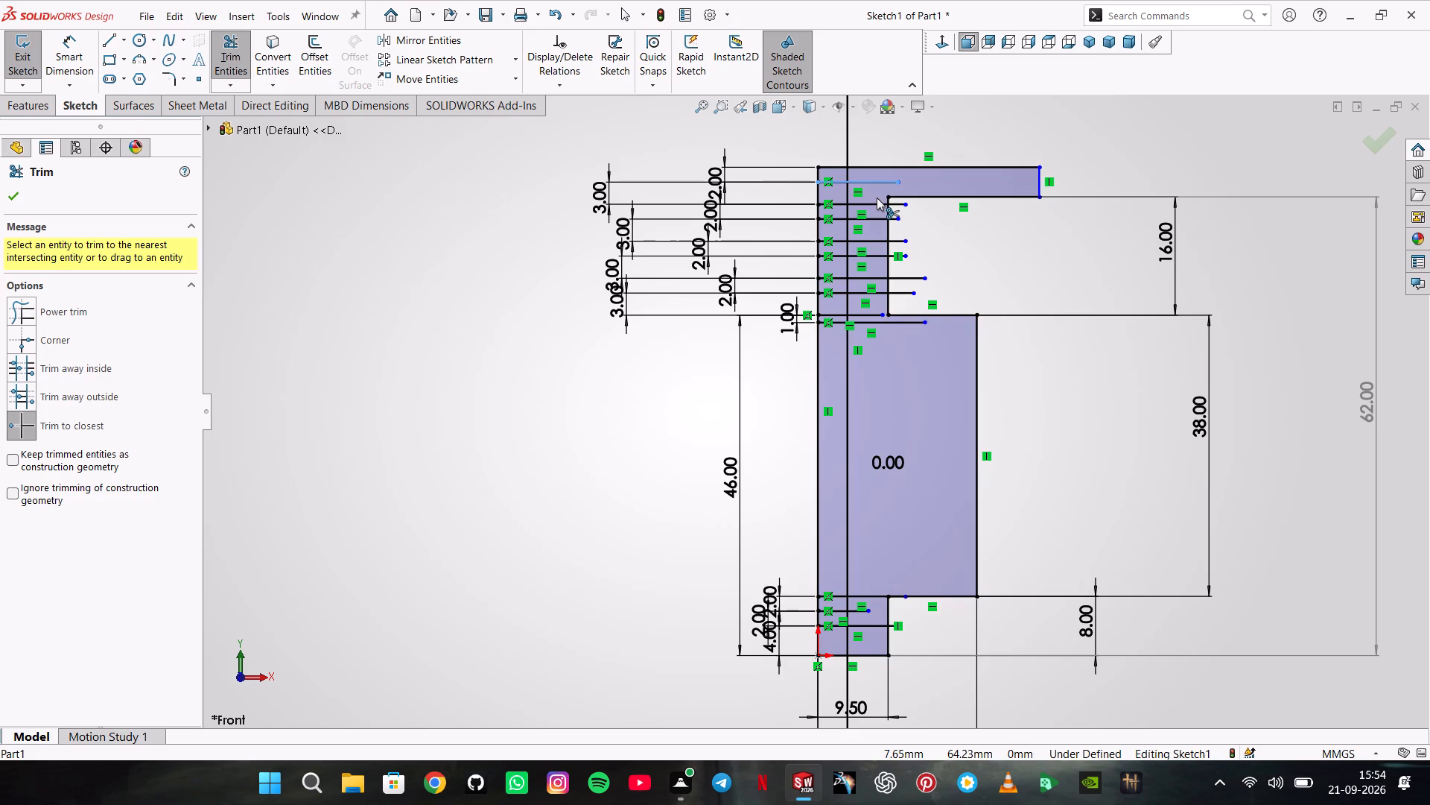
click(877, 203)
click(876, 219)
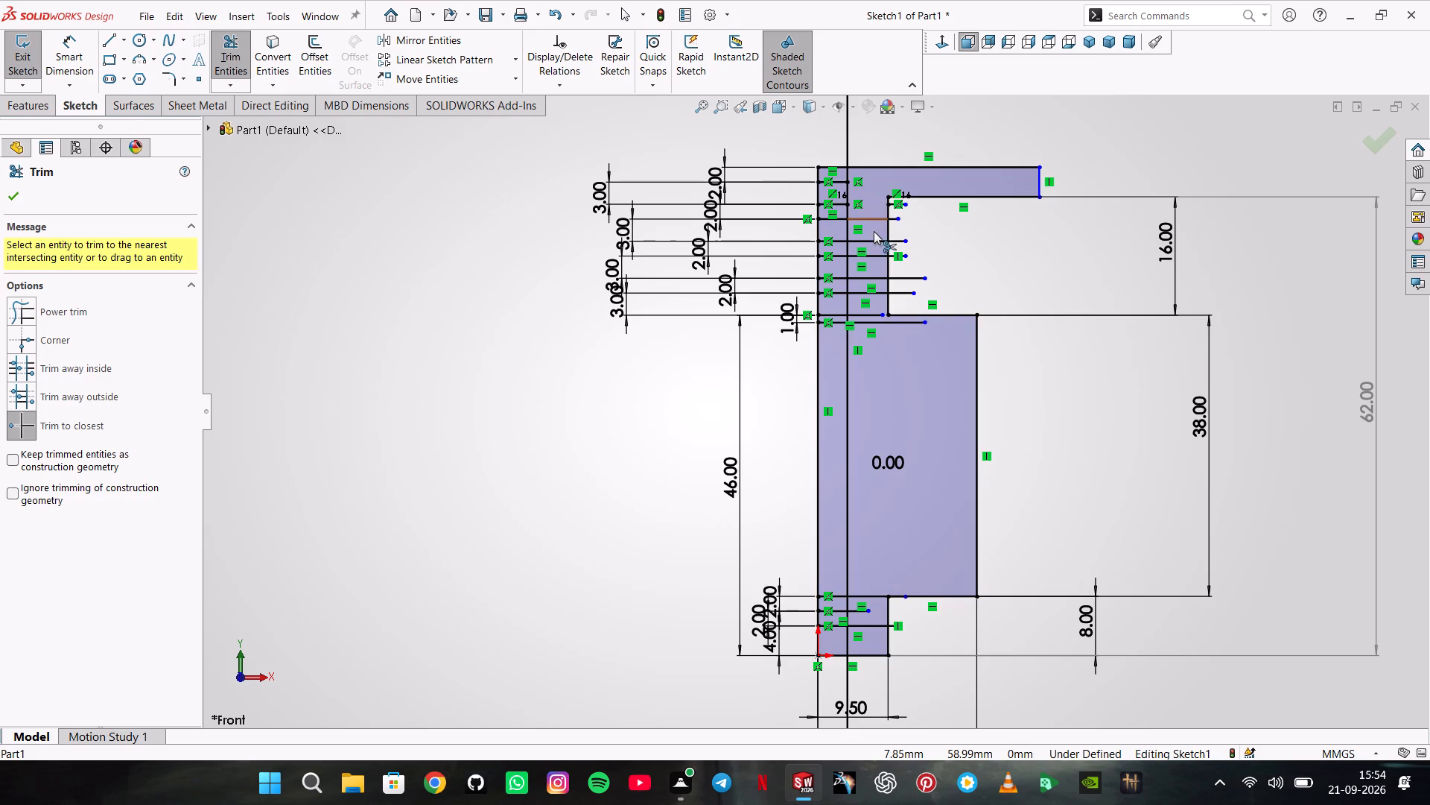
click(877, 241)
click(875, 255)
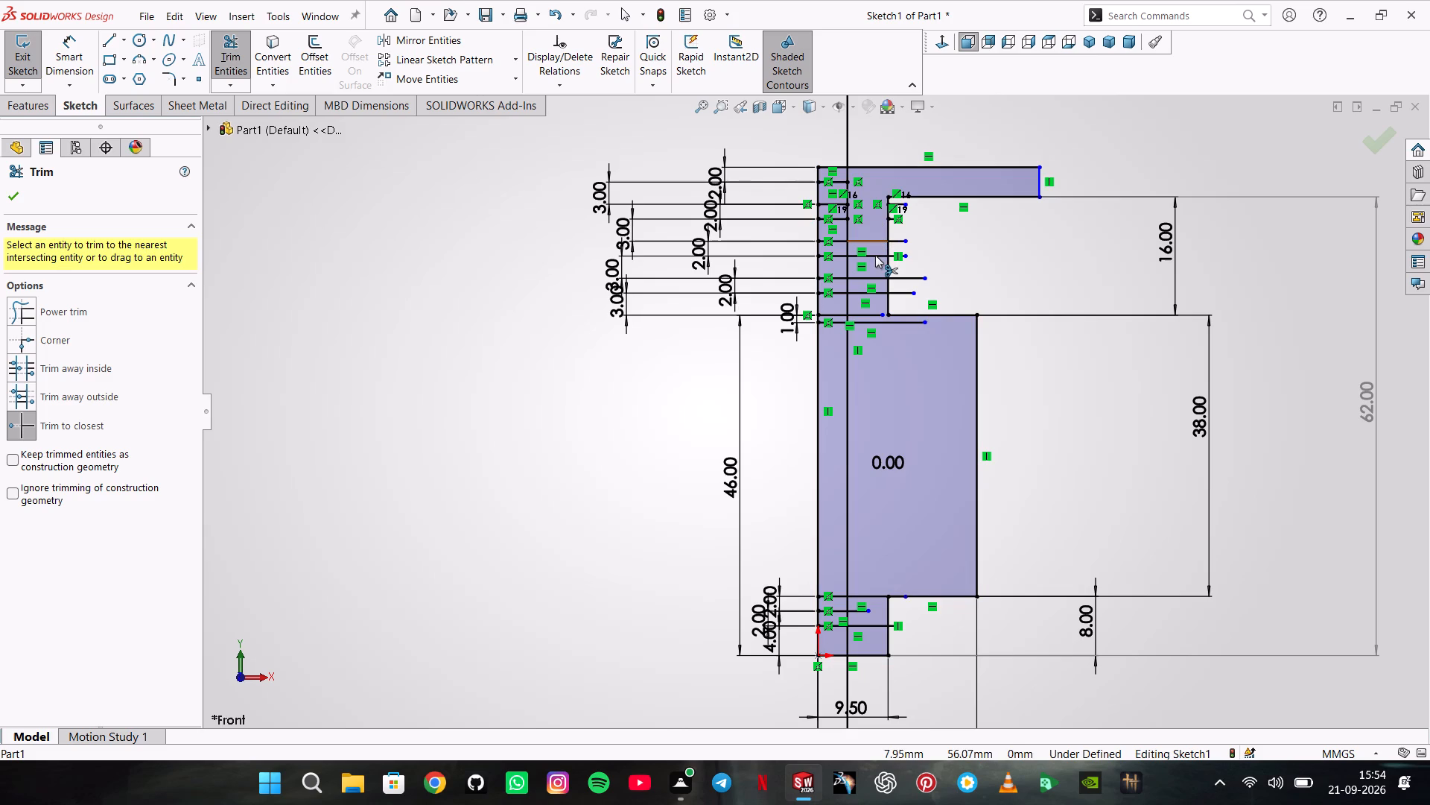
click(872, 279)
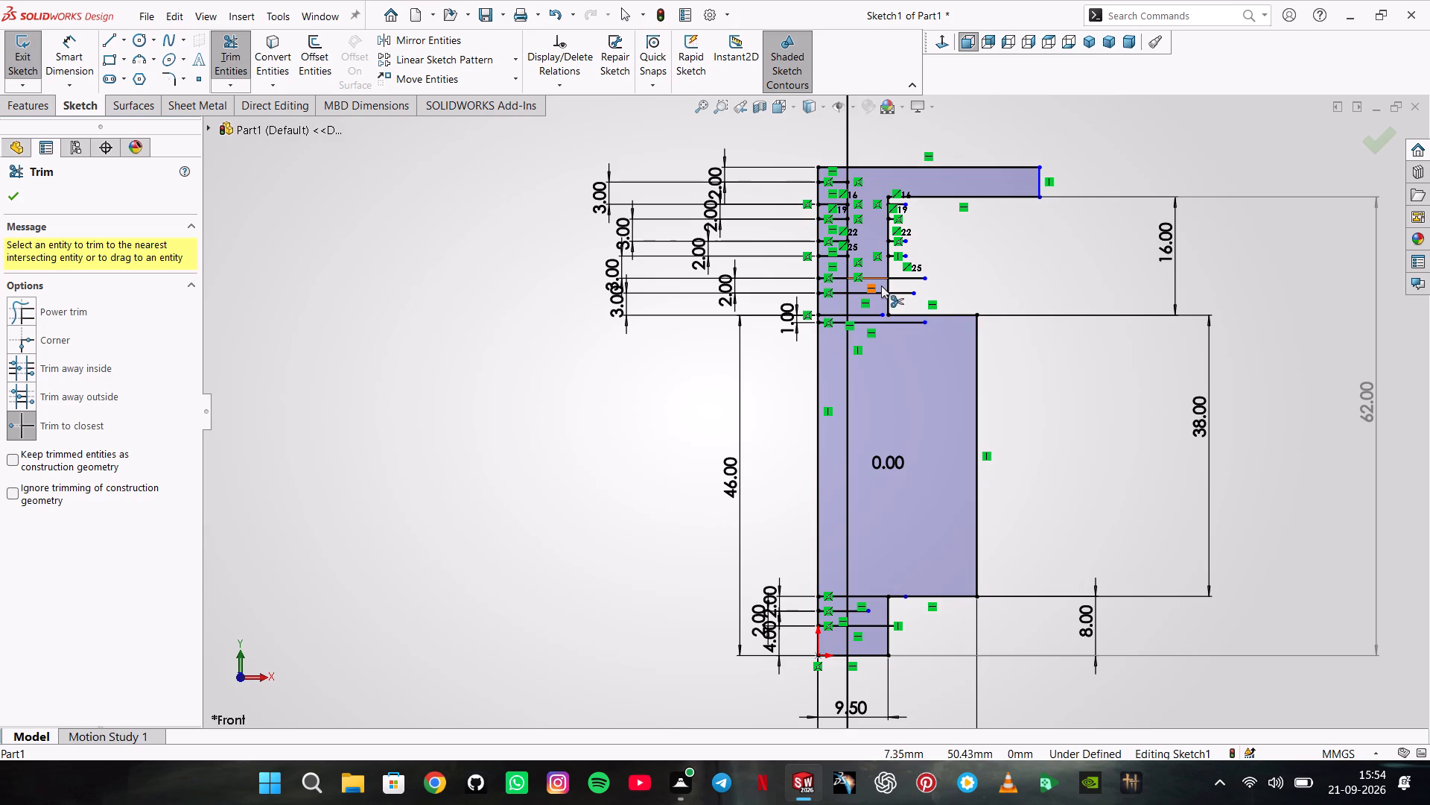
click(880, 293)
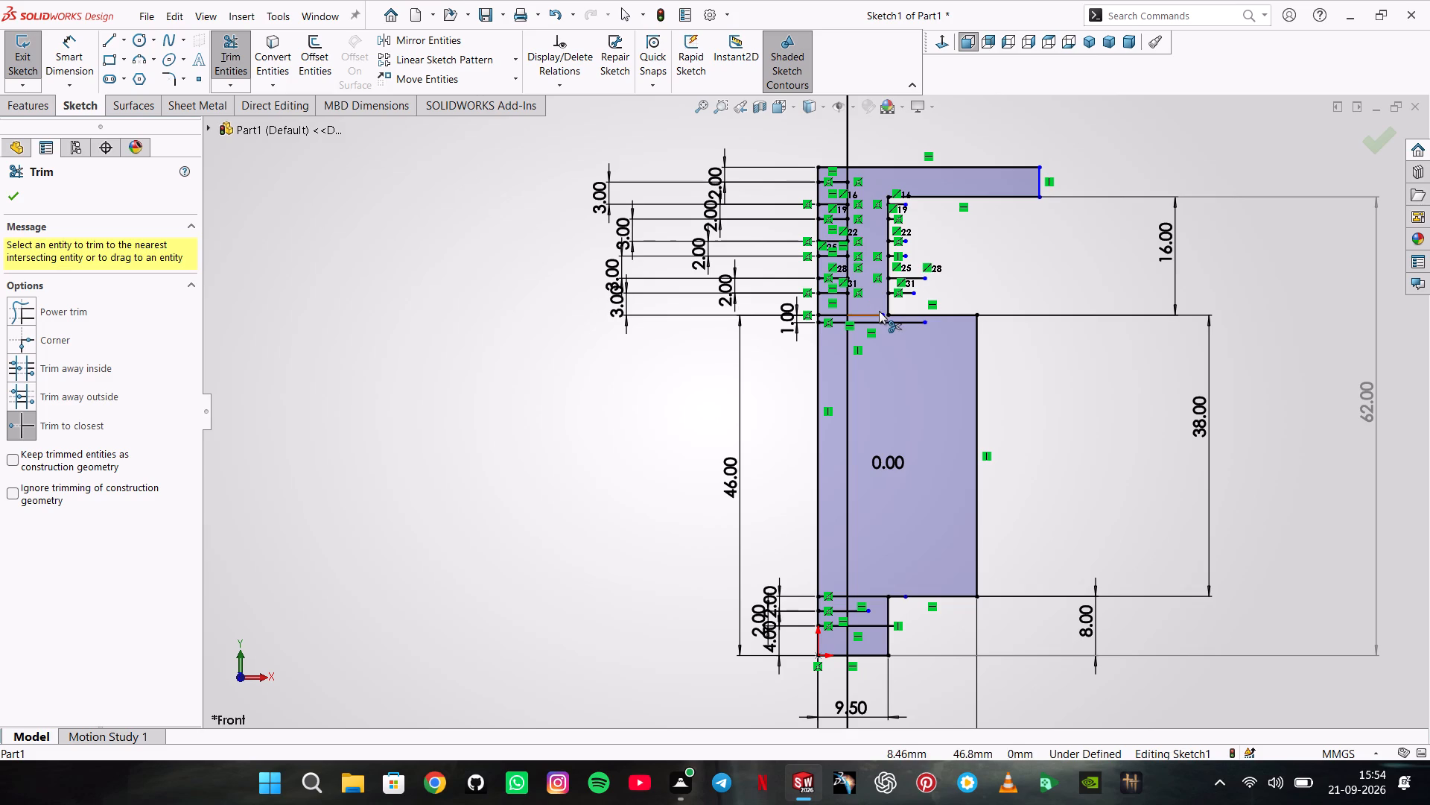
click(879, 311)
click(888, 323)
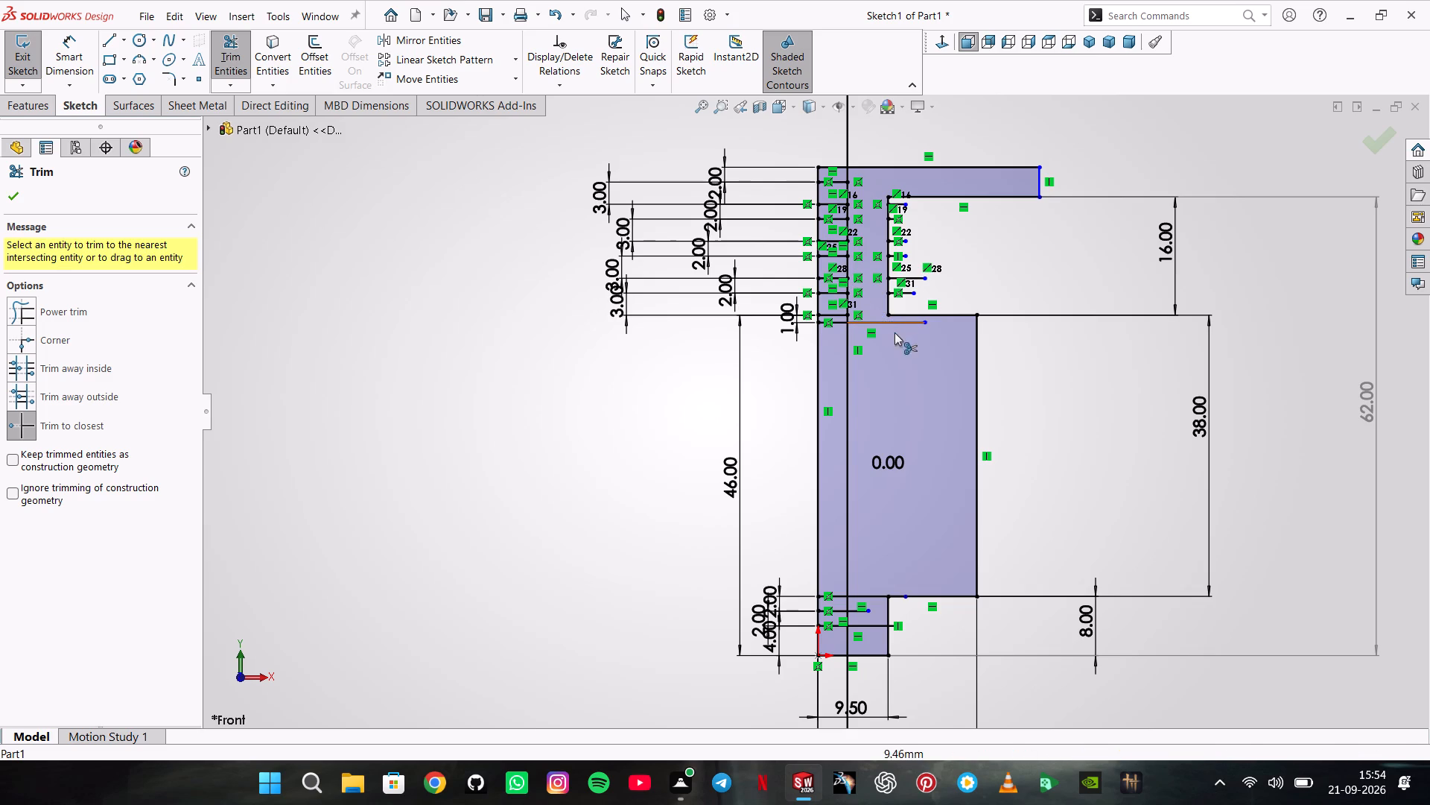
Trim the three bottom crossing lines back to the inner vertical line and remove the leftover stub outside the bottom step's short vertical edge.
scroll(864, 426, down, 3)
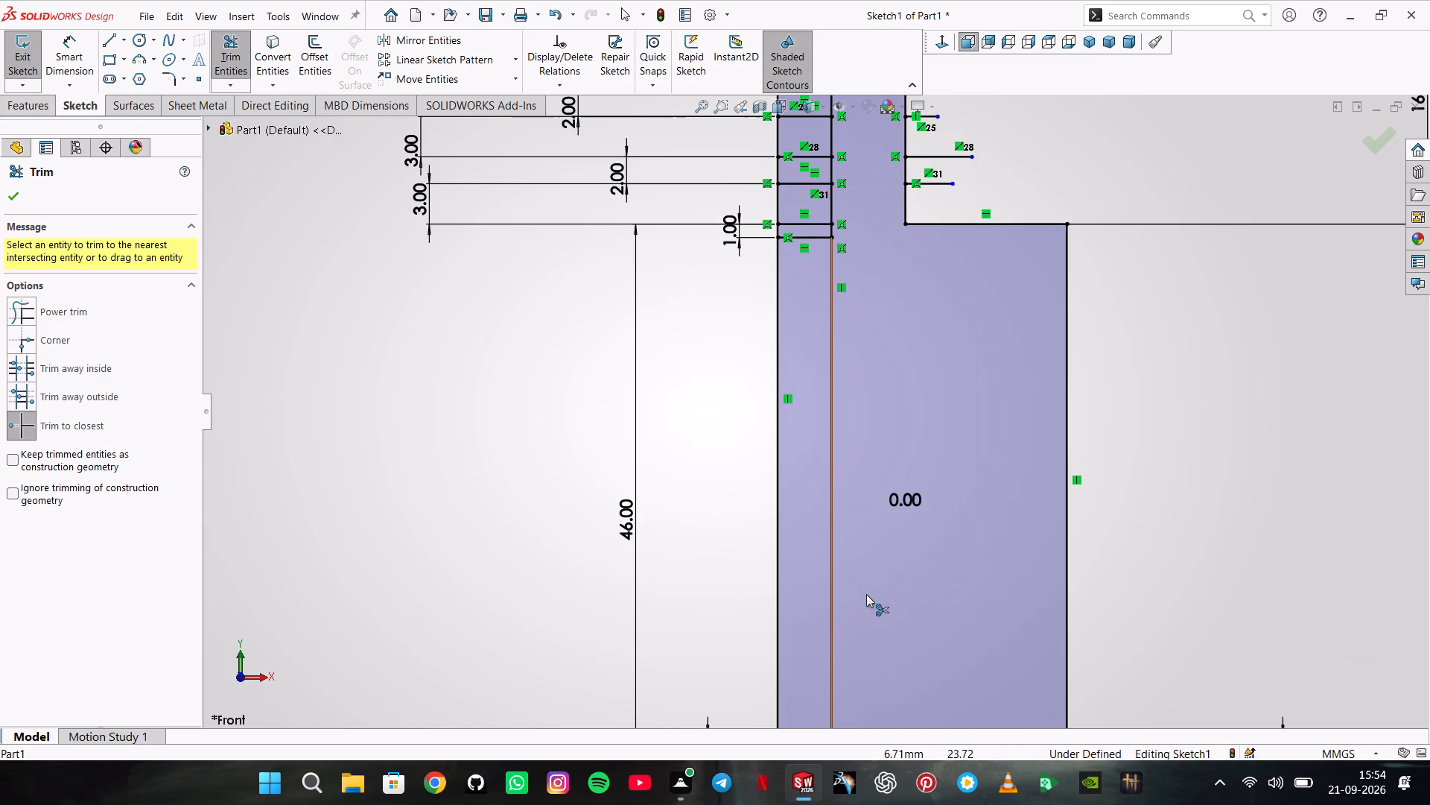
scroll(899, 508, up, 4)
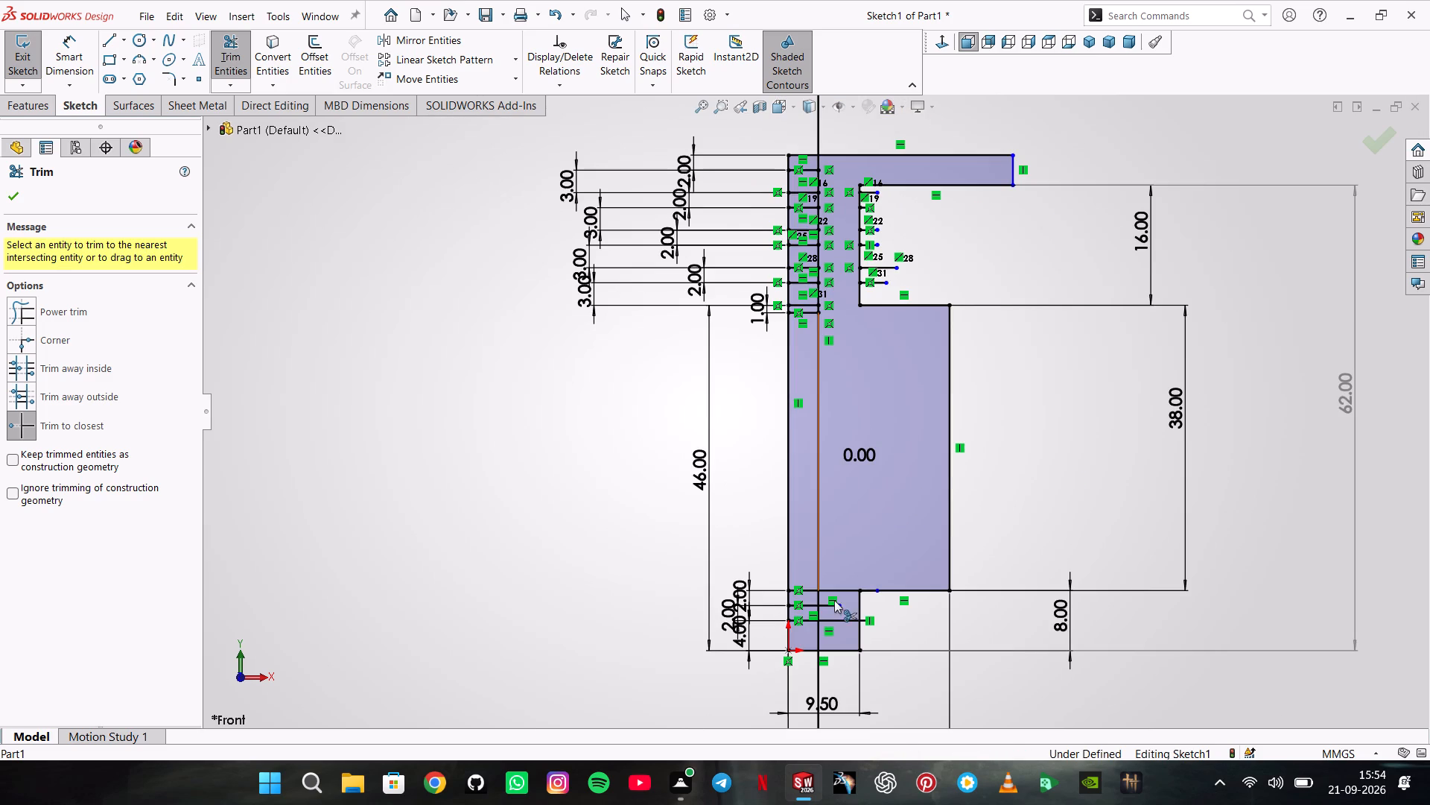
click(842, 593)
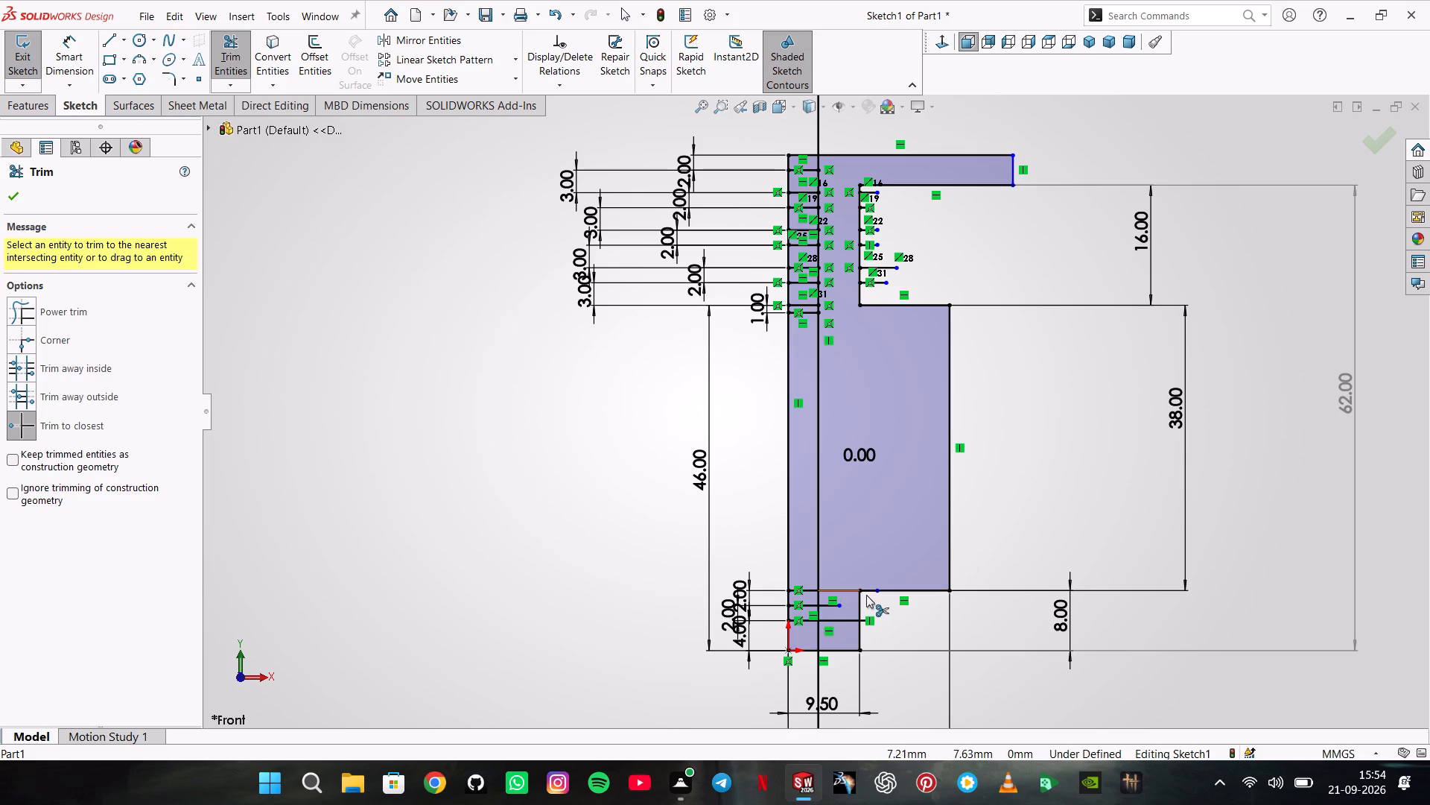
click(829, 607)
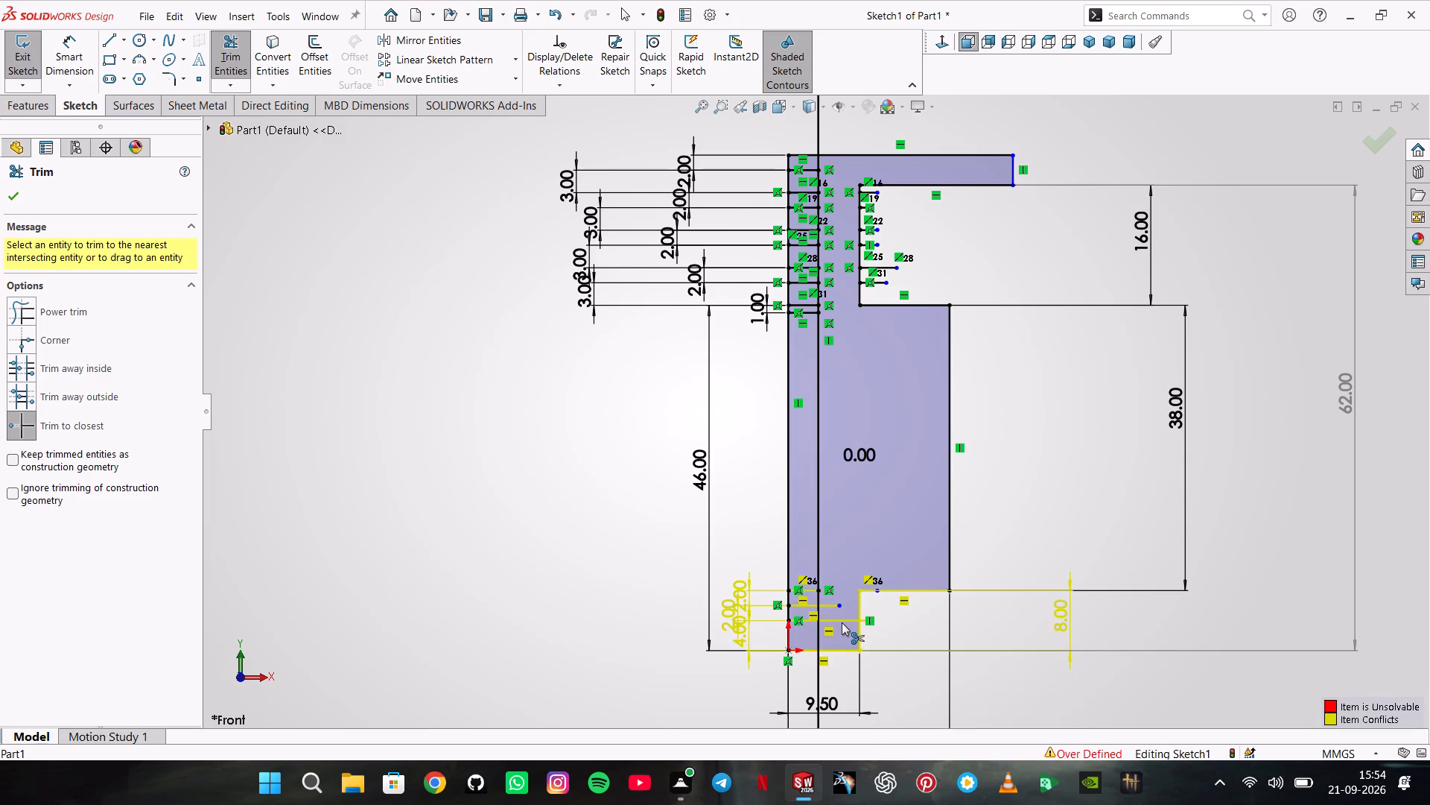
click(842, 622)
scroll(851, 619, down, 3)
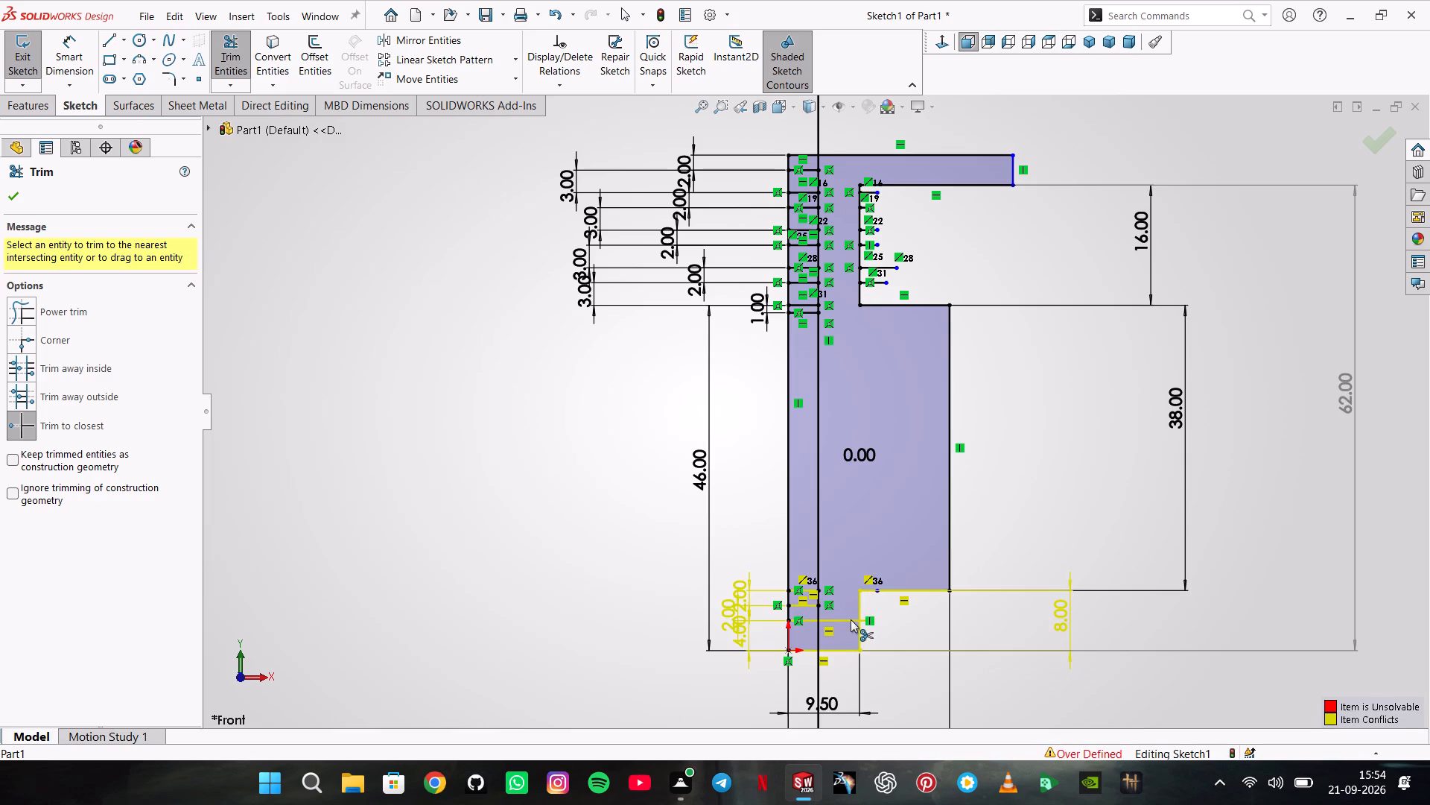
scroll(851, 619, down, 11)
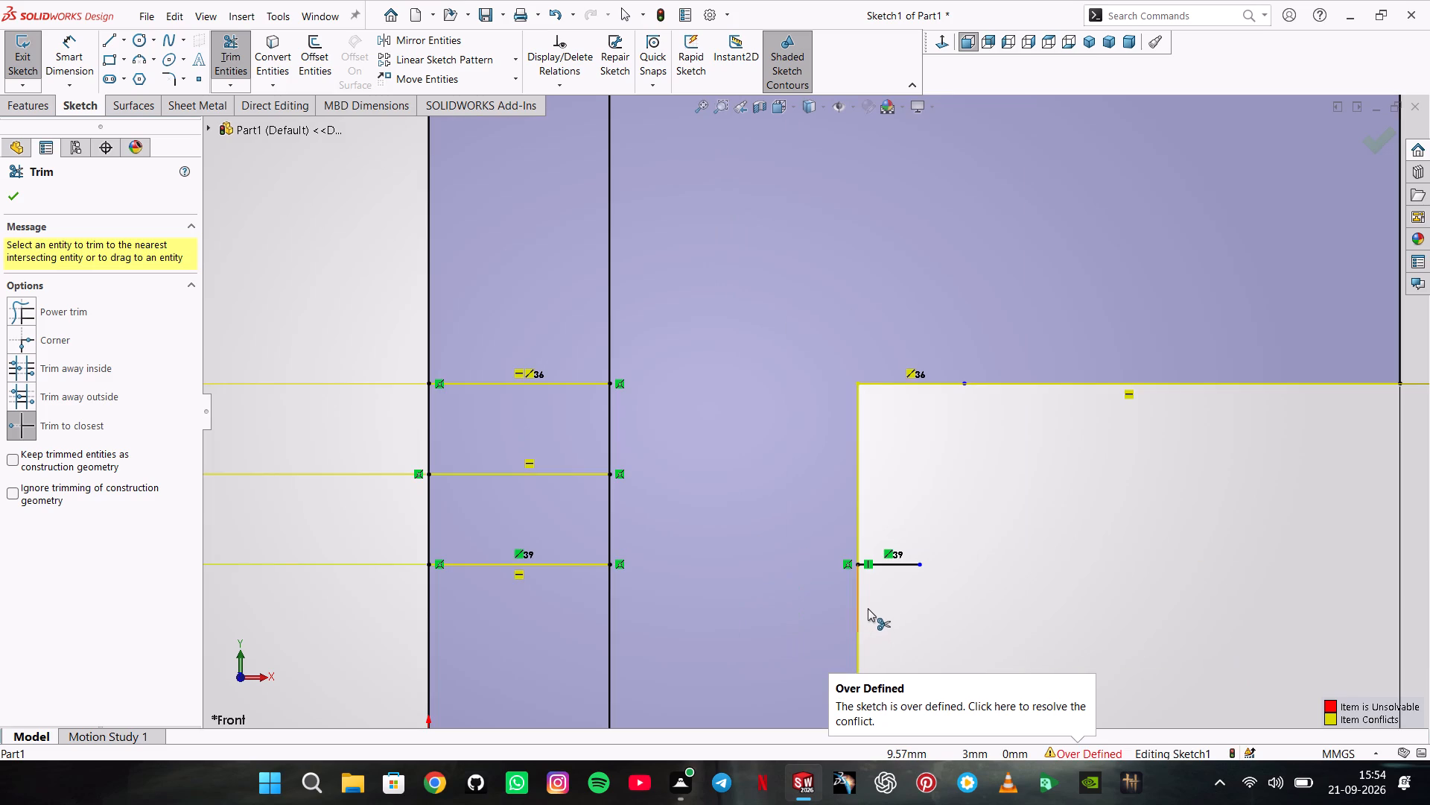
click(897, 564)
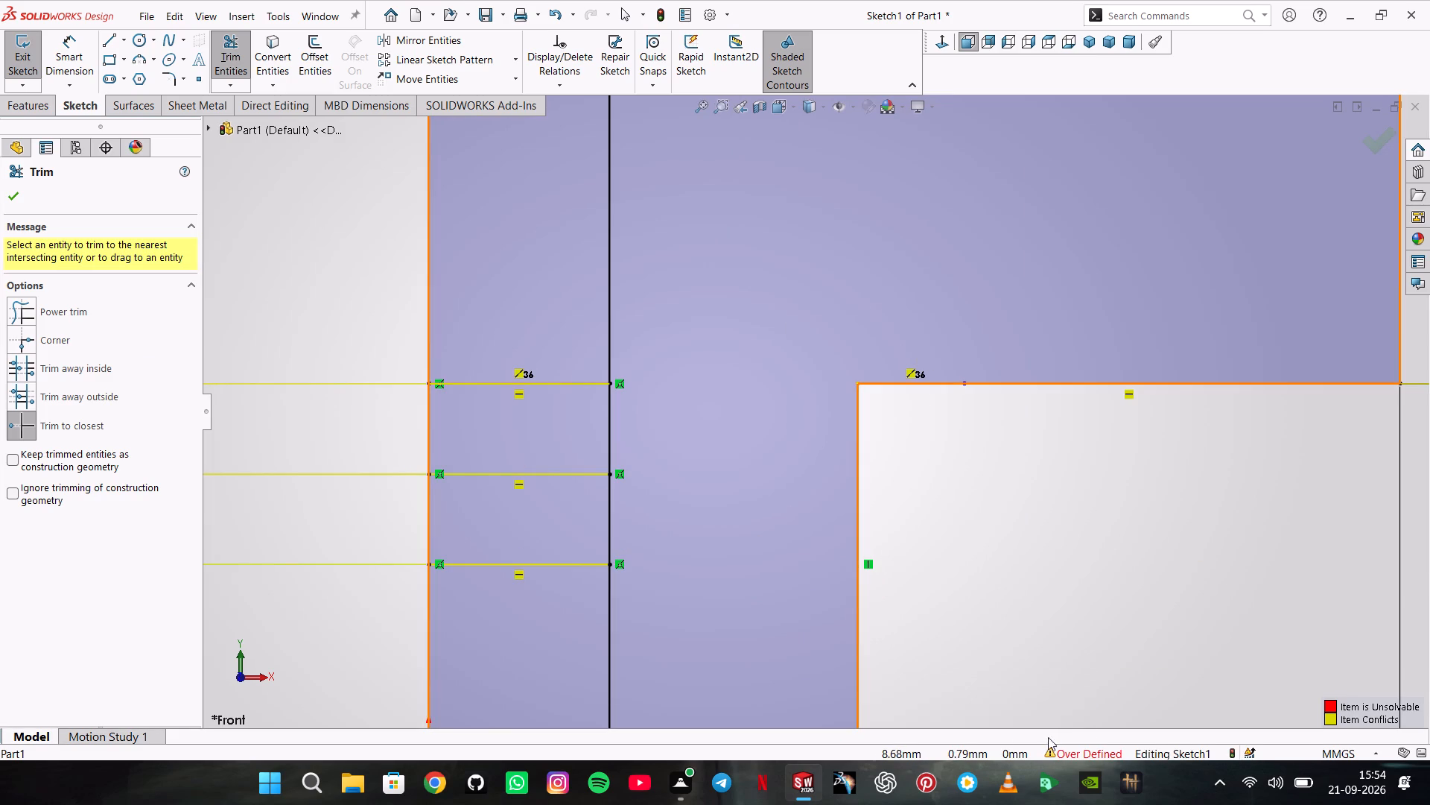
Diagnose the over-defined sketch with SketchXpert and accept the first solution, which deletes Distance19.
click(1055, 751)
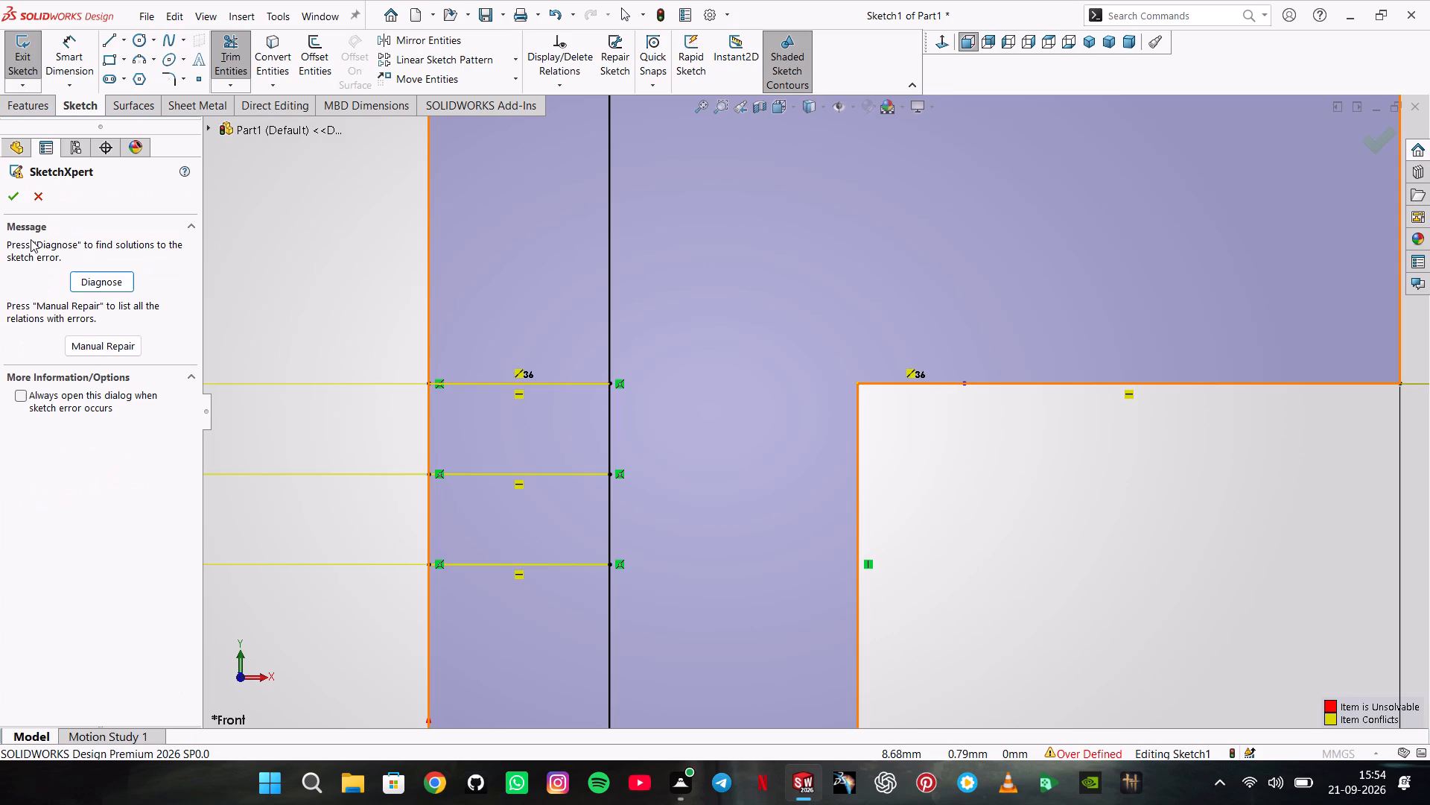
click(91, 280)
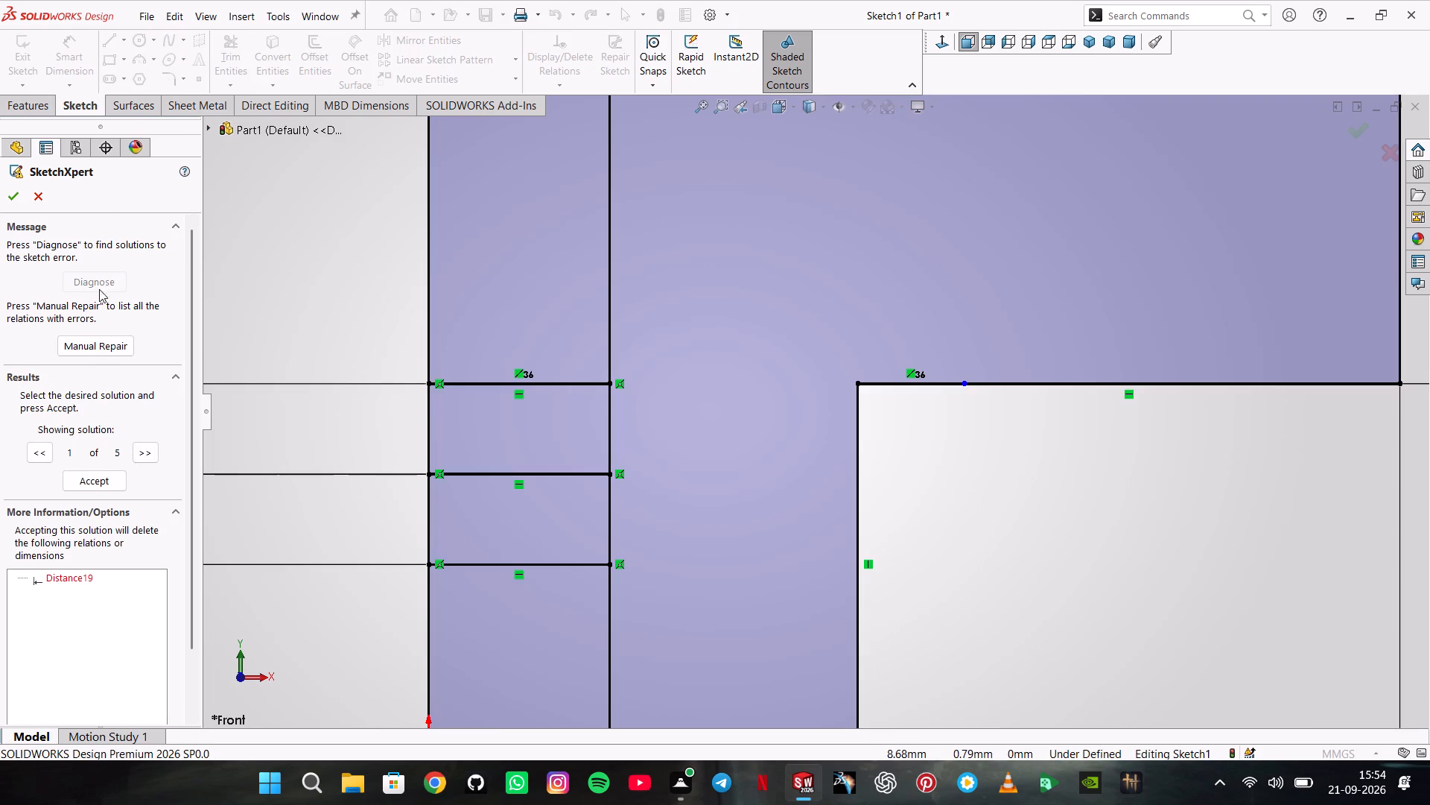
click(106, 476)
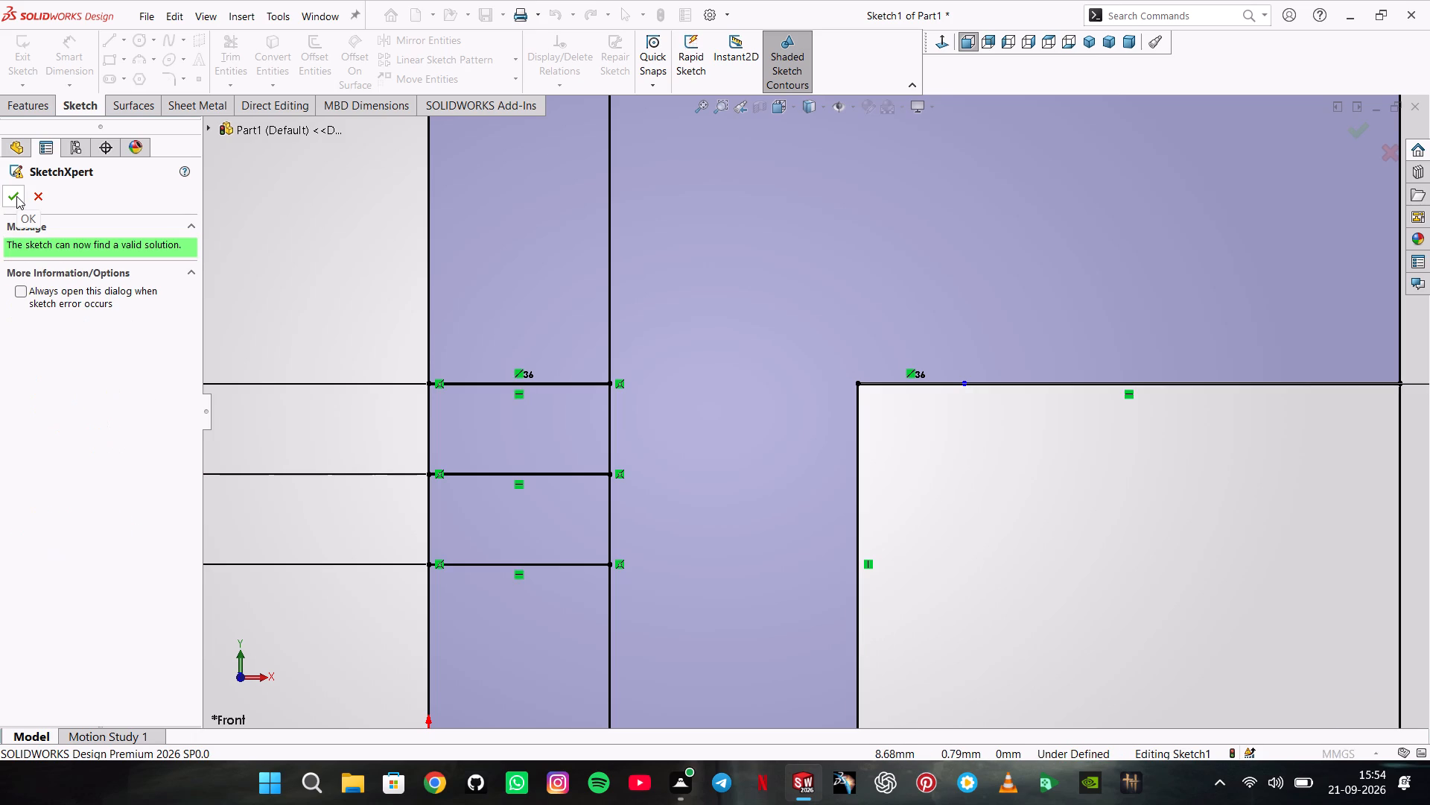
click(16, 196)
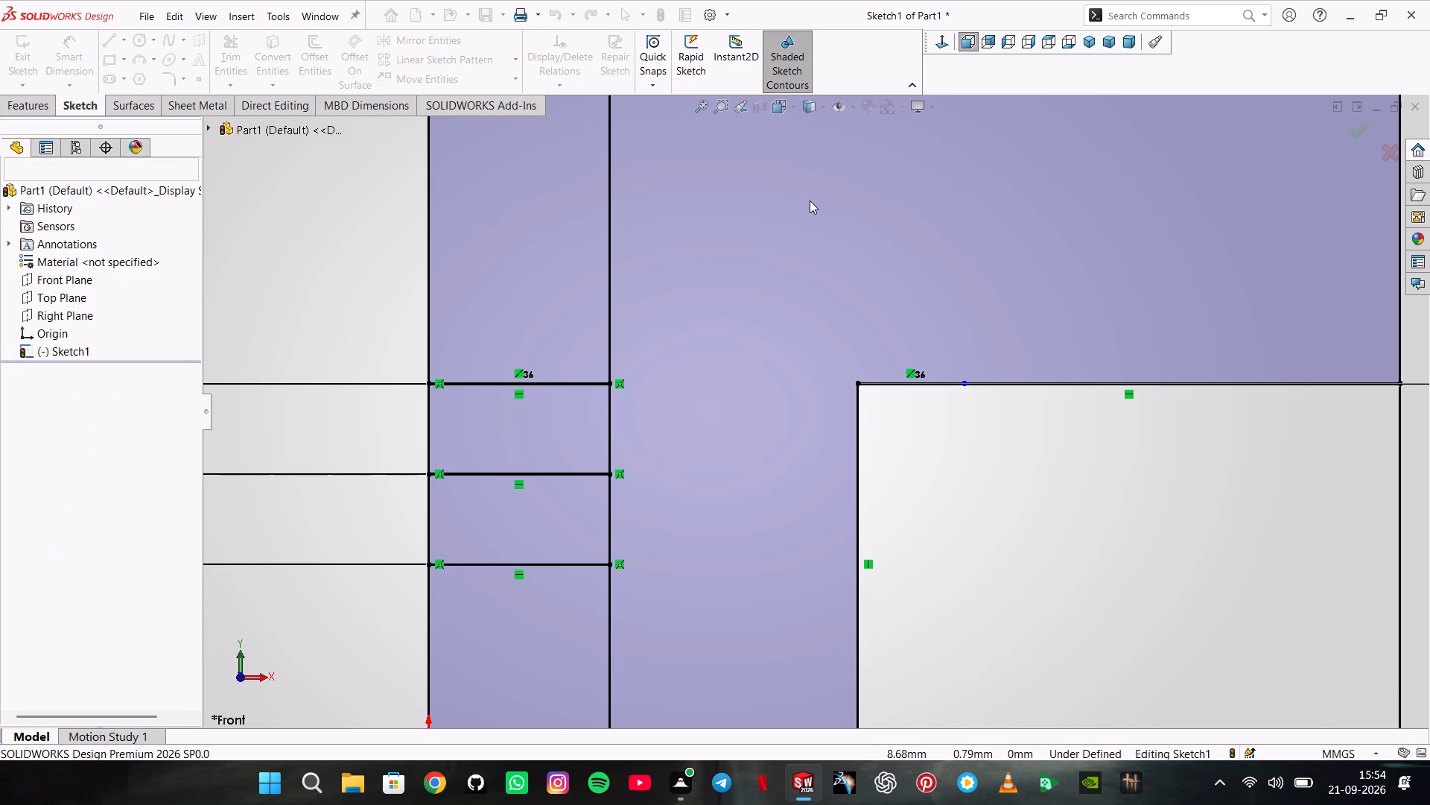
Trim away the overlapping line pieces beside the inner corner on the bottom step's horizontal edge.
scroll(810, 201, up, 3)
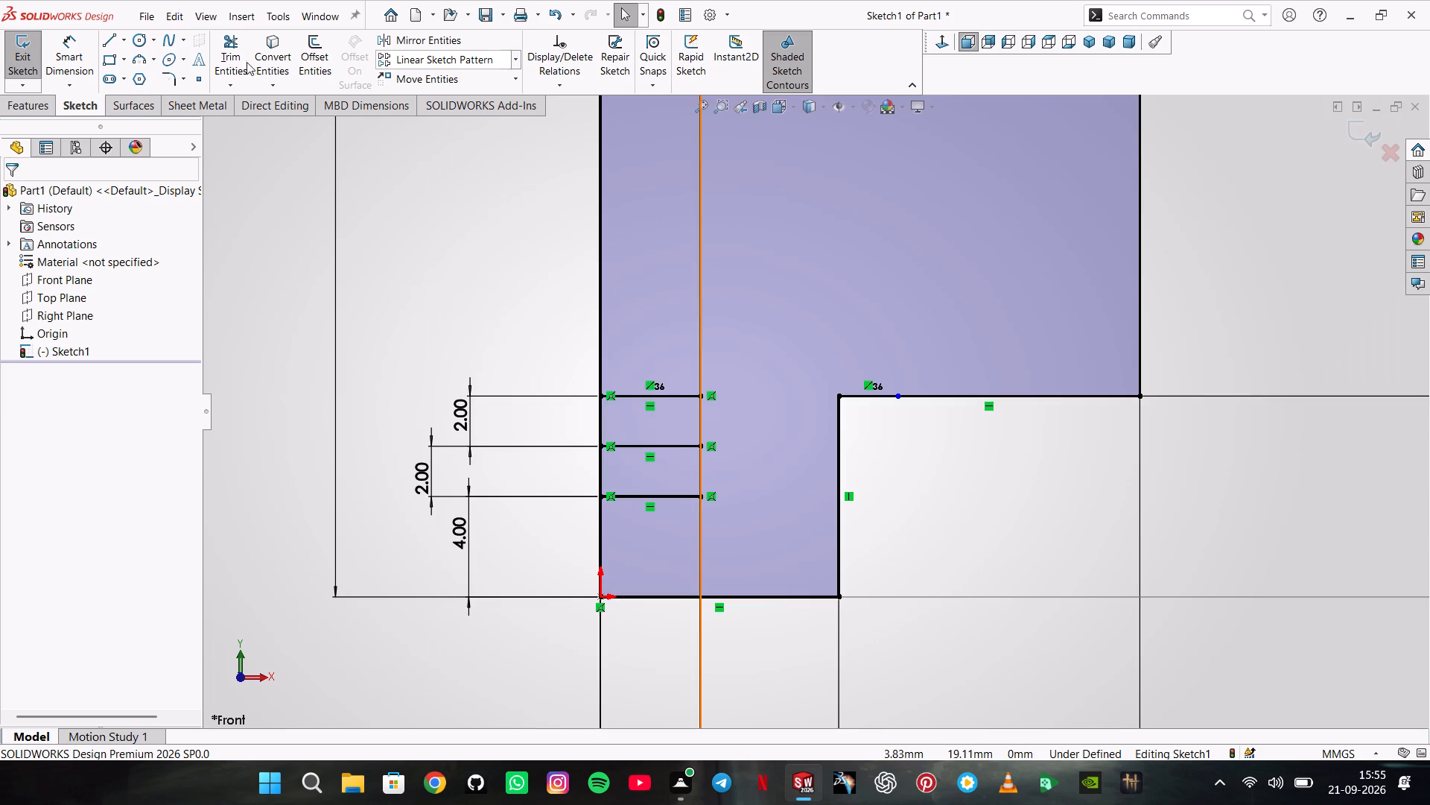
click(229, 50)
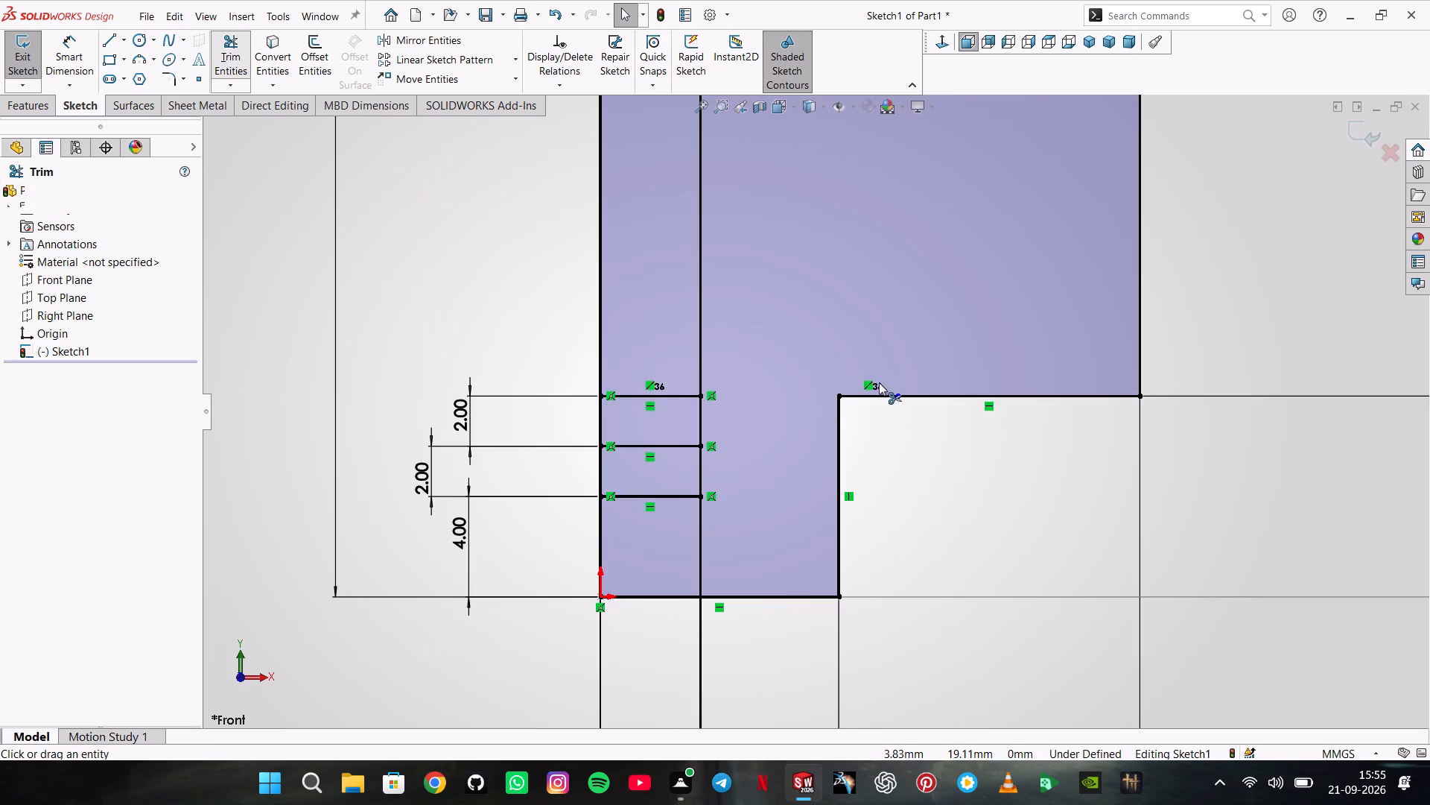
click(871, 391)
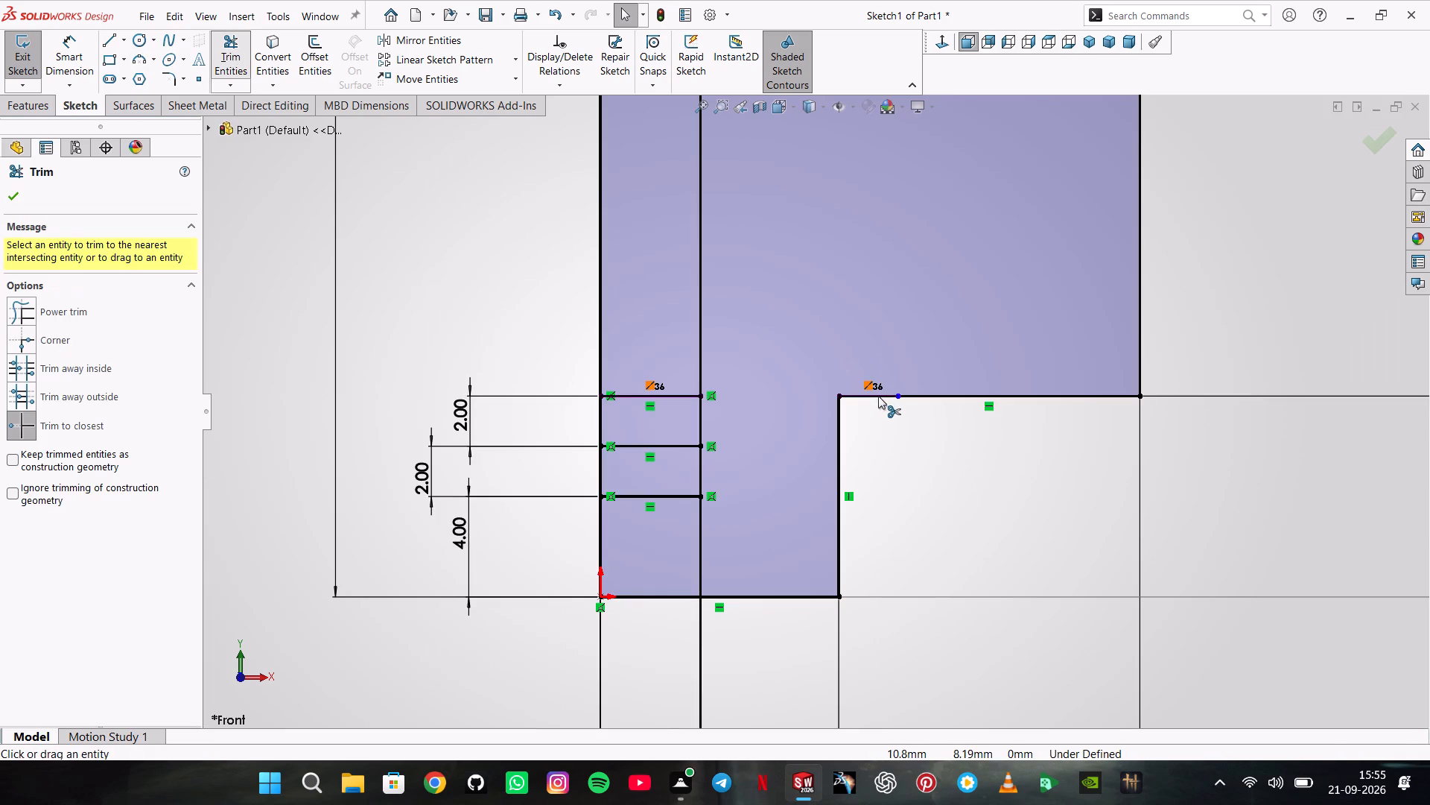
click(878, 396)
click(878, 395)
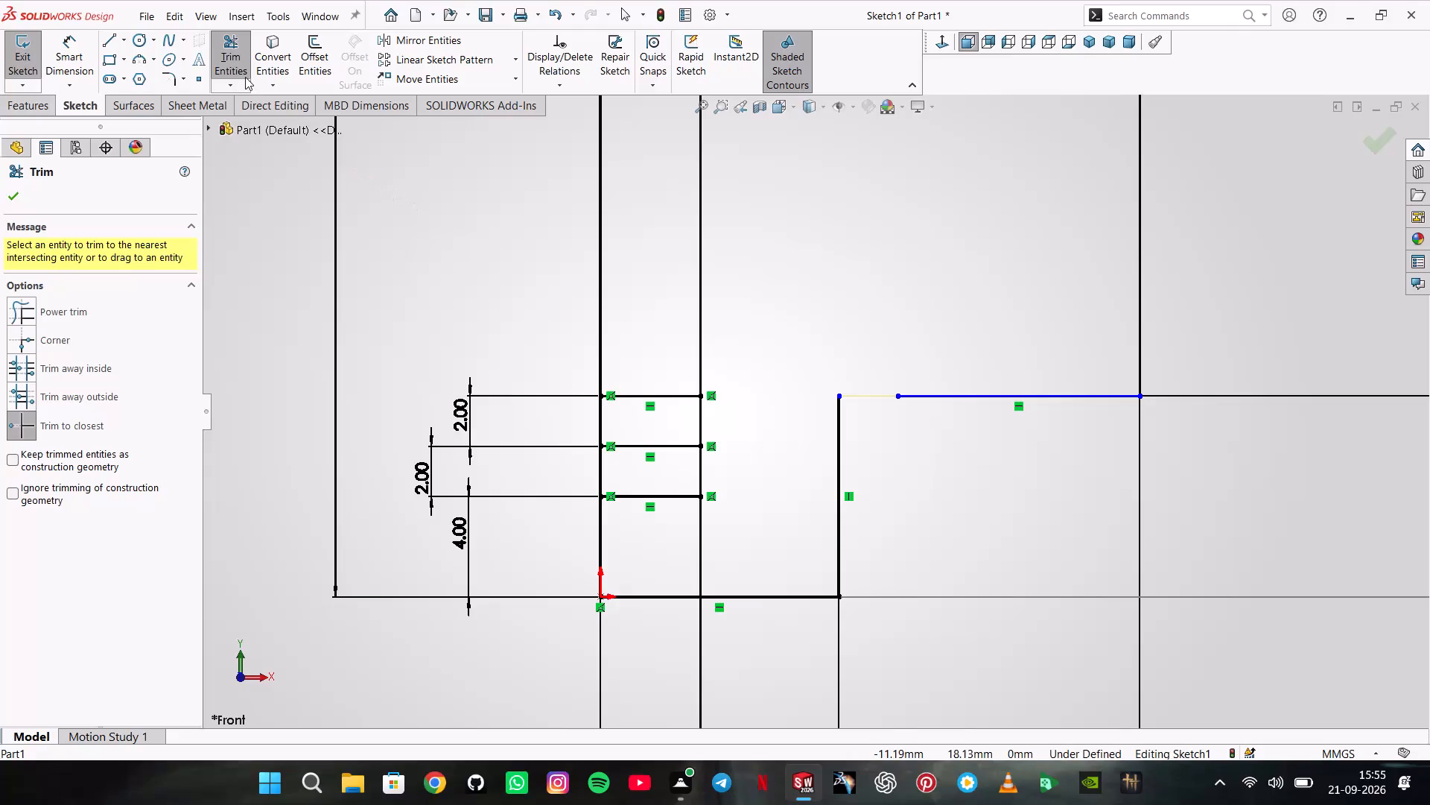
Extend the bottom step's shortened horizontal edge back to the inner corner to close the profile.
click(229, 80)
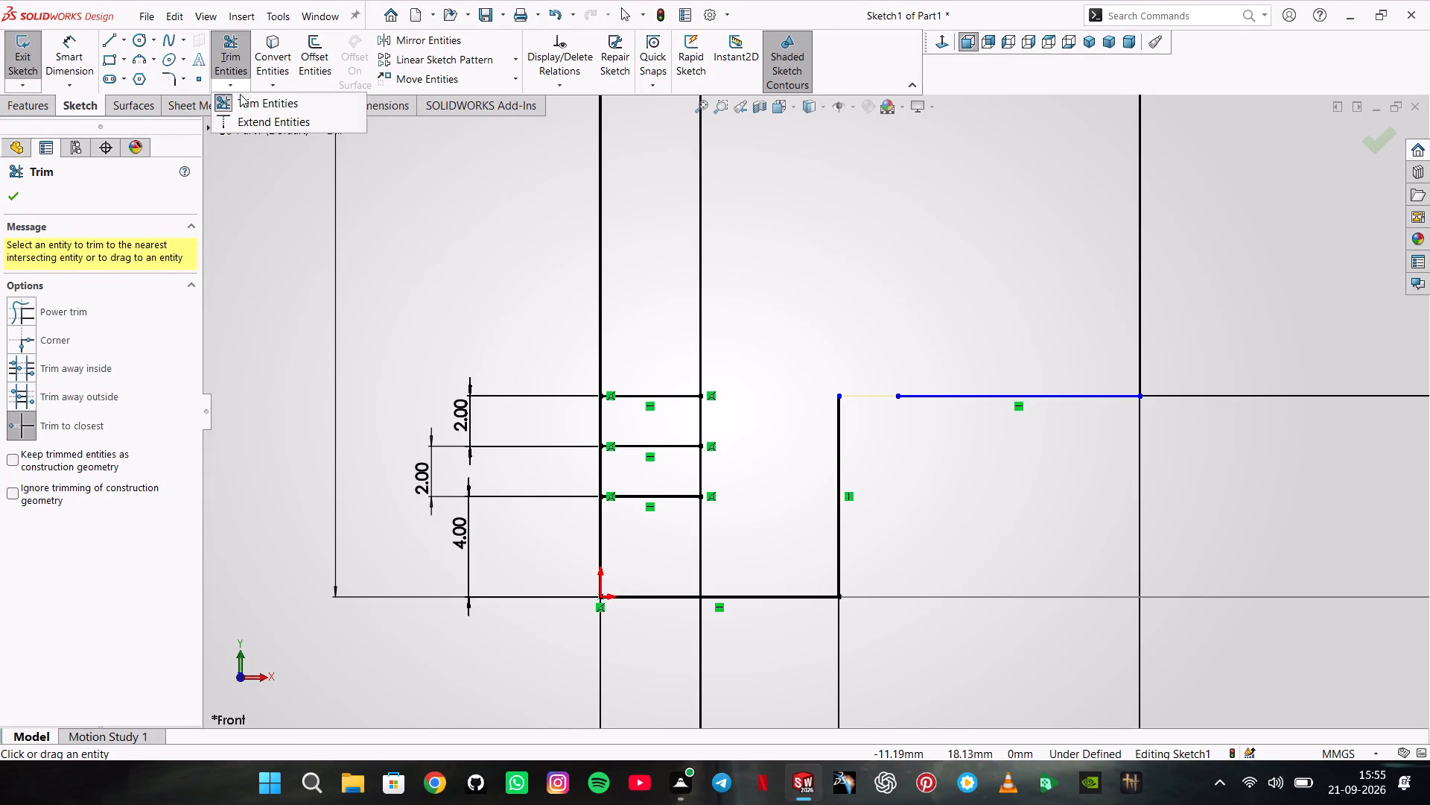
click(252, 124)
click(897, 398)
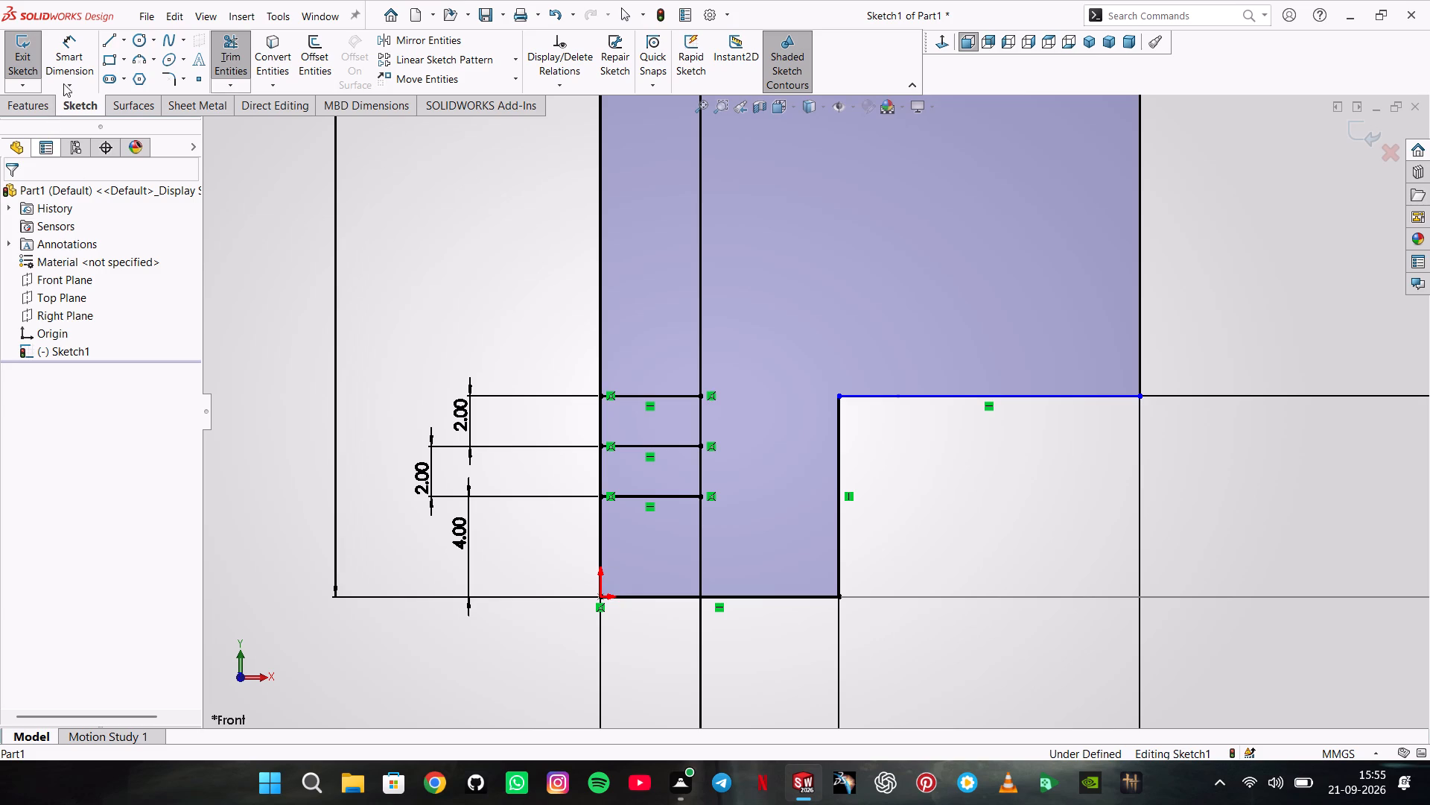
Trim away the six short leftover line stubs inside the recess below the top flange.
click(230, 71)
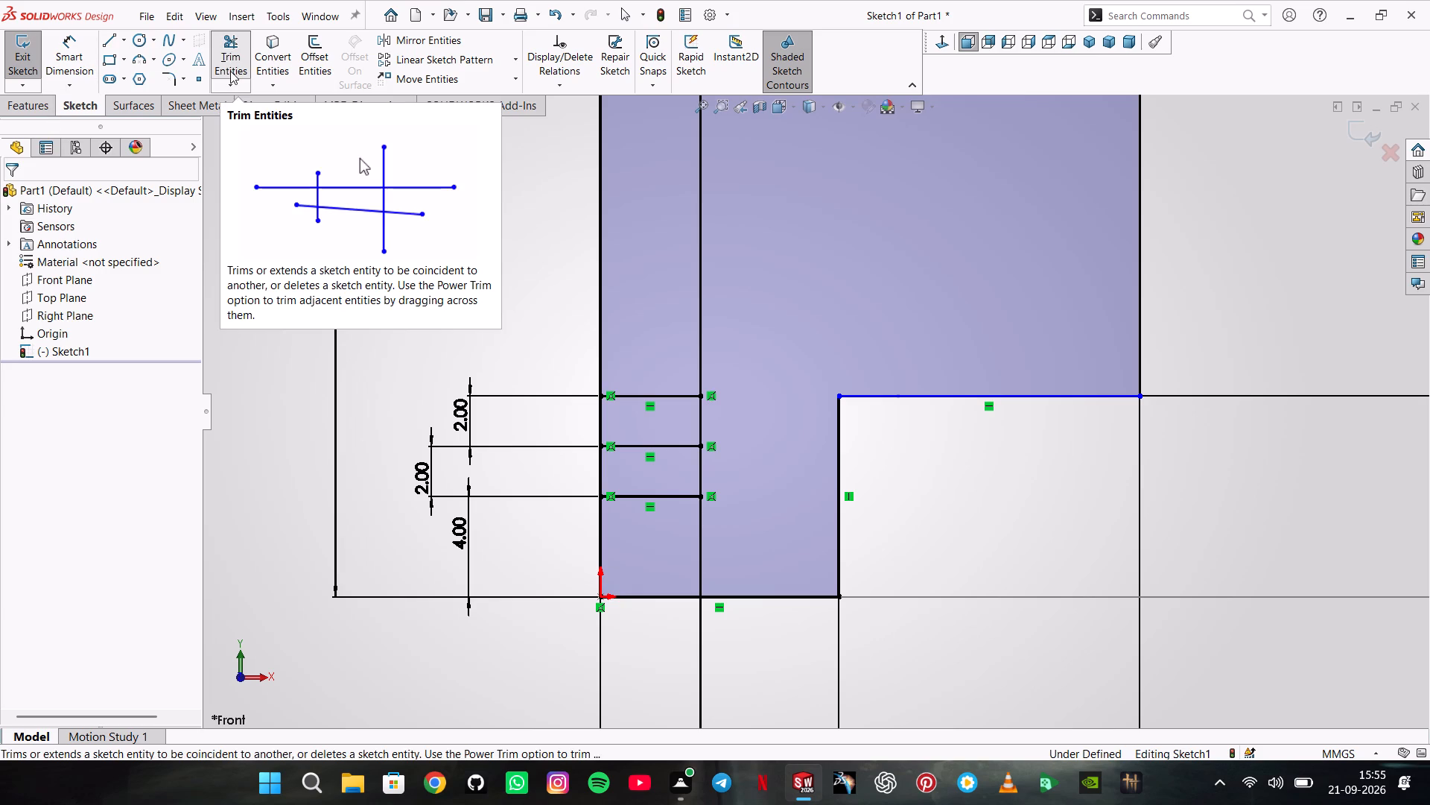
scroll(823, 190, up, 4)
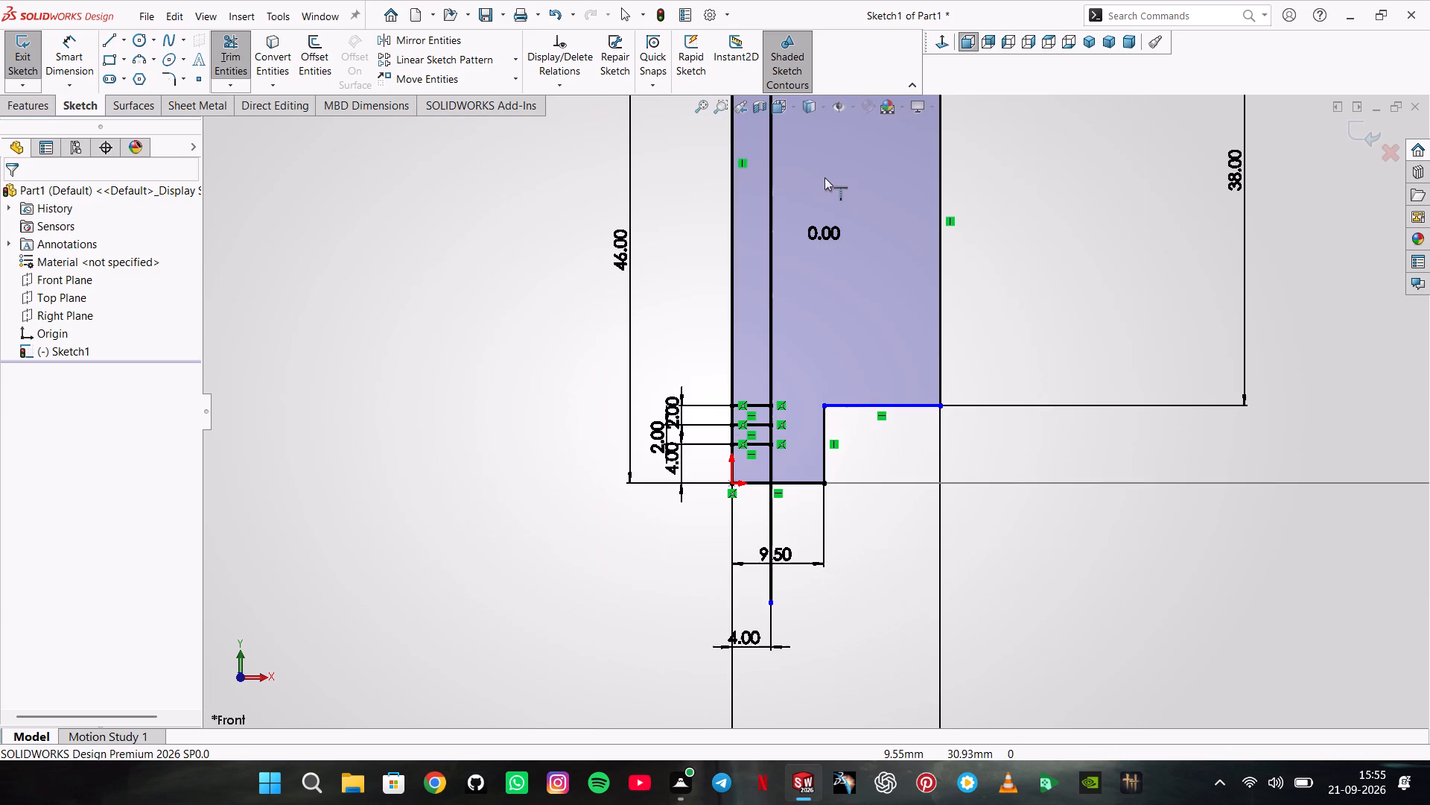
click(247, 78)
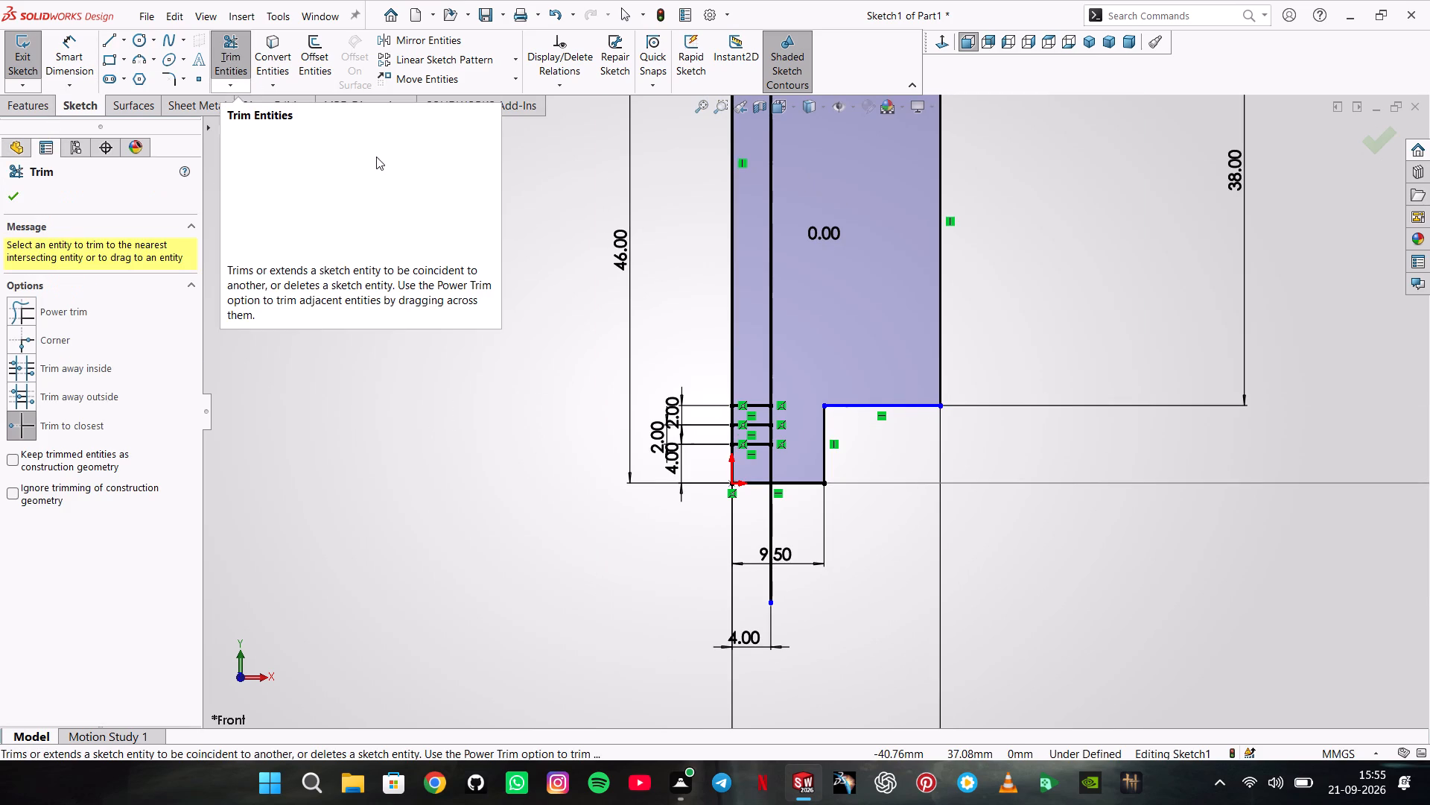
scroll(826, 186, up, 3)
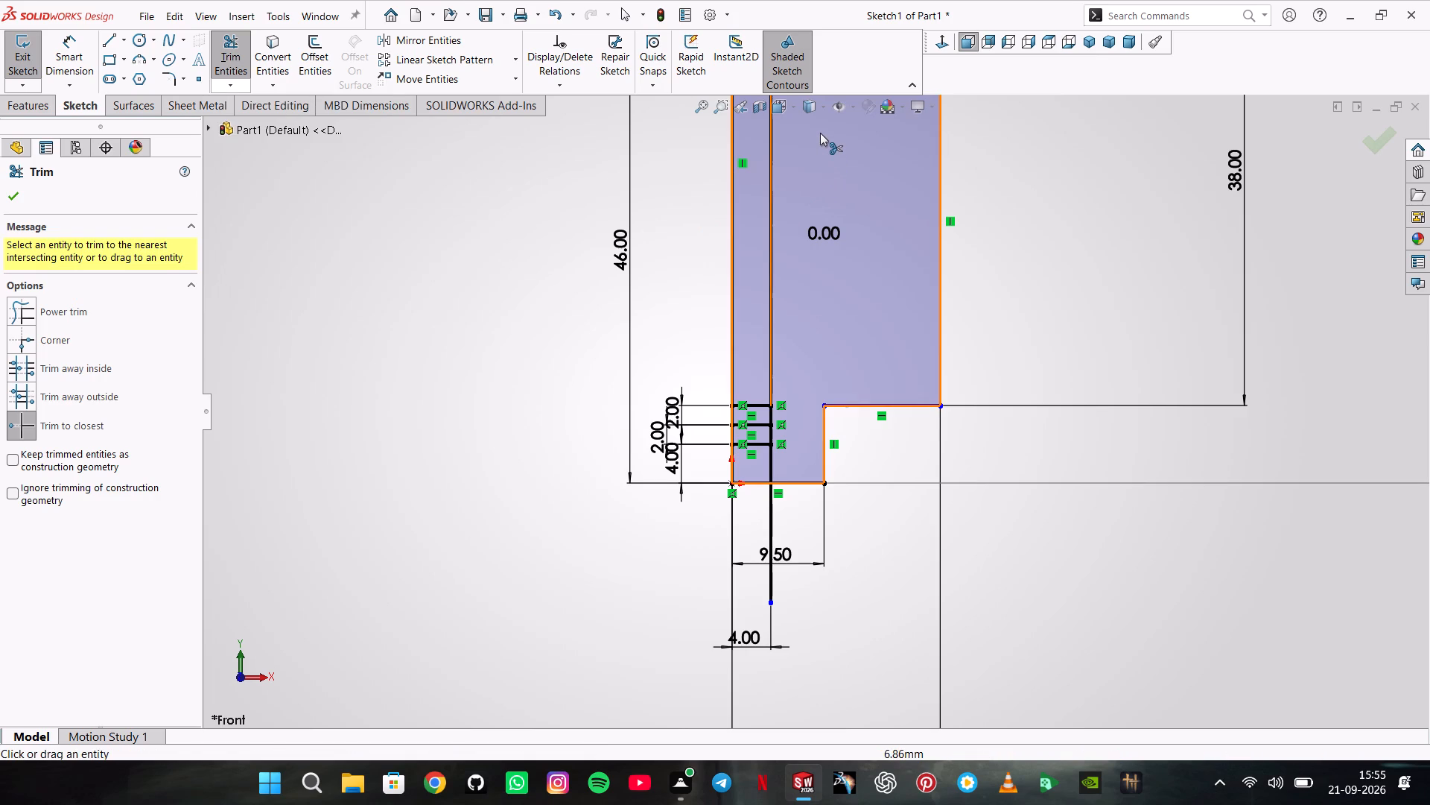
scroll(820, 153, down, 10)
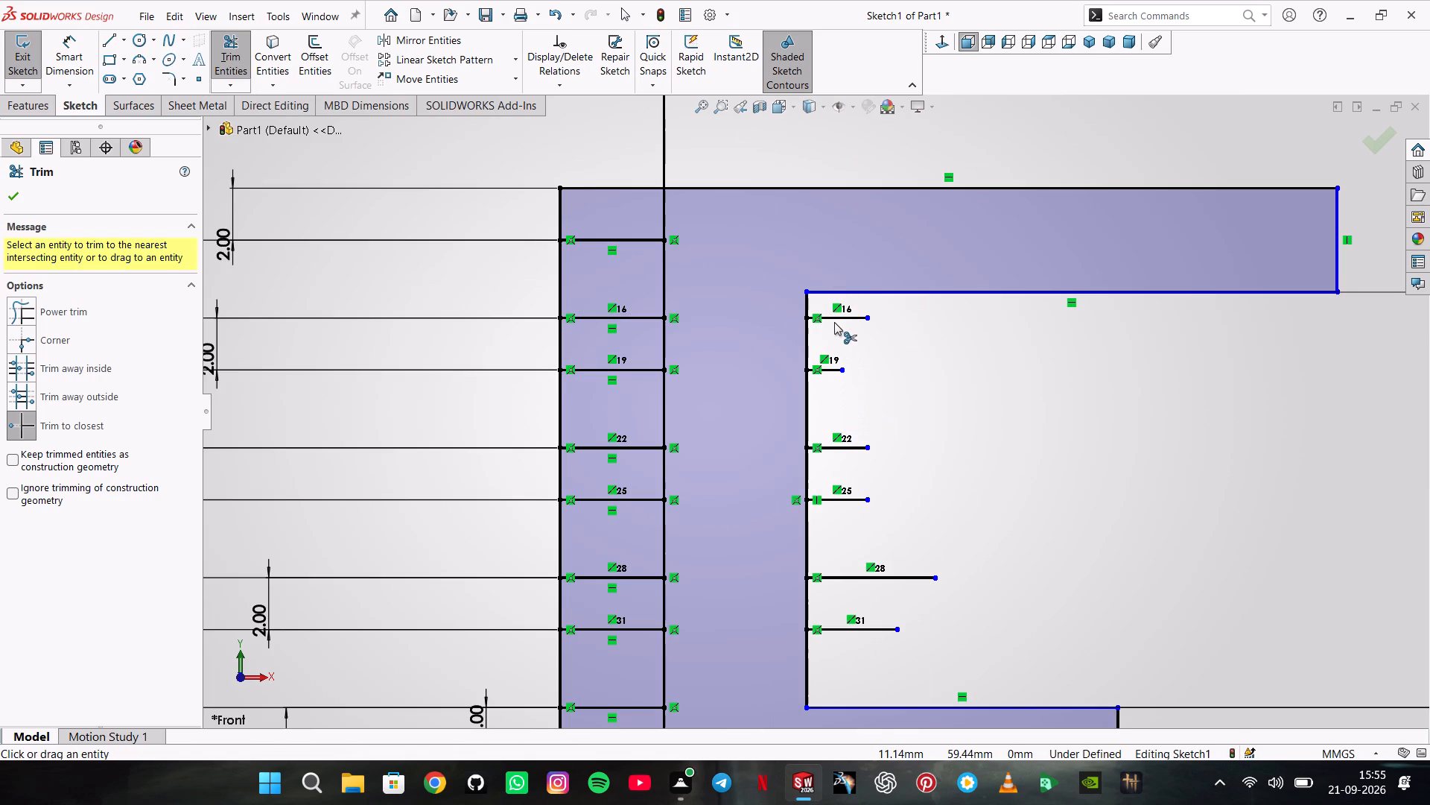
click(834, 315)
click(832, 370)
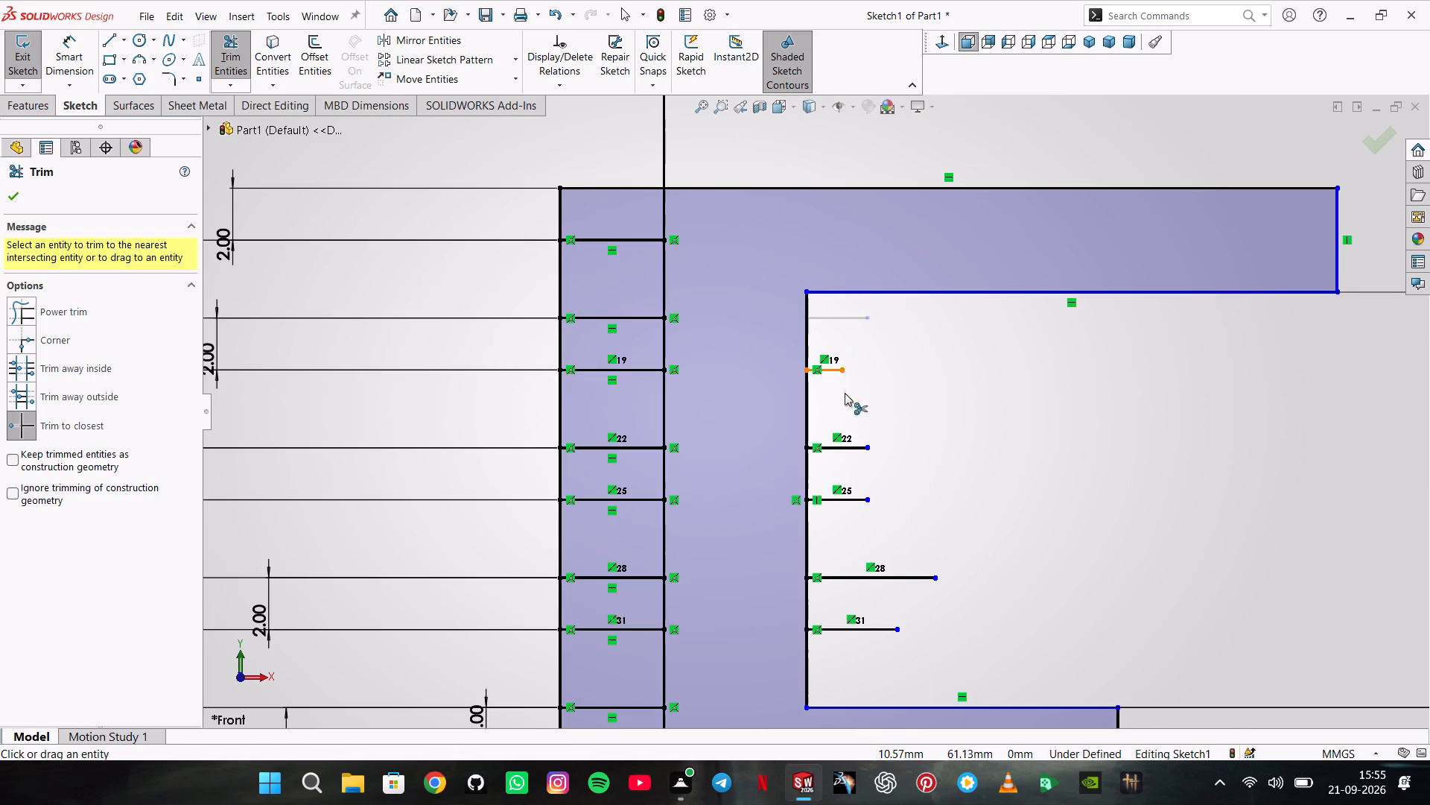
click(854, 452)
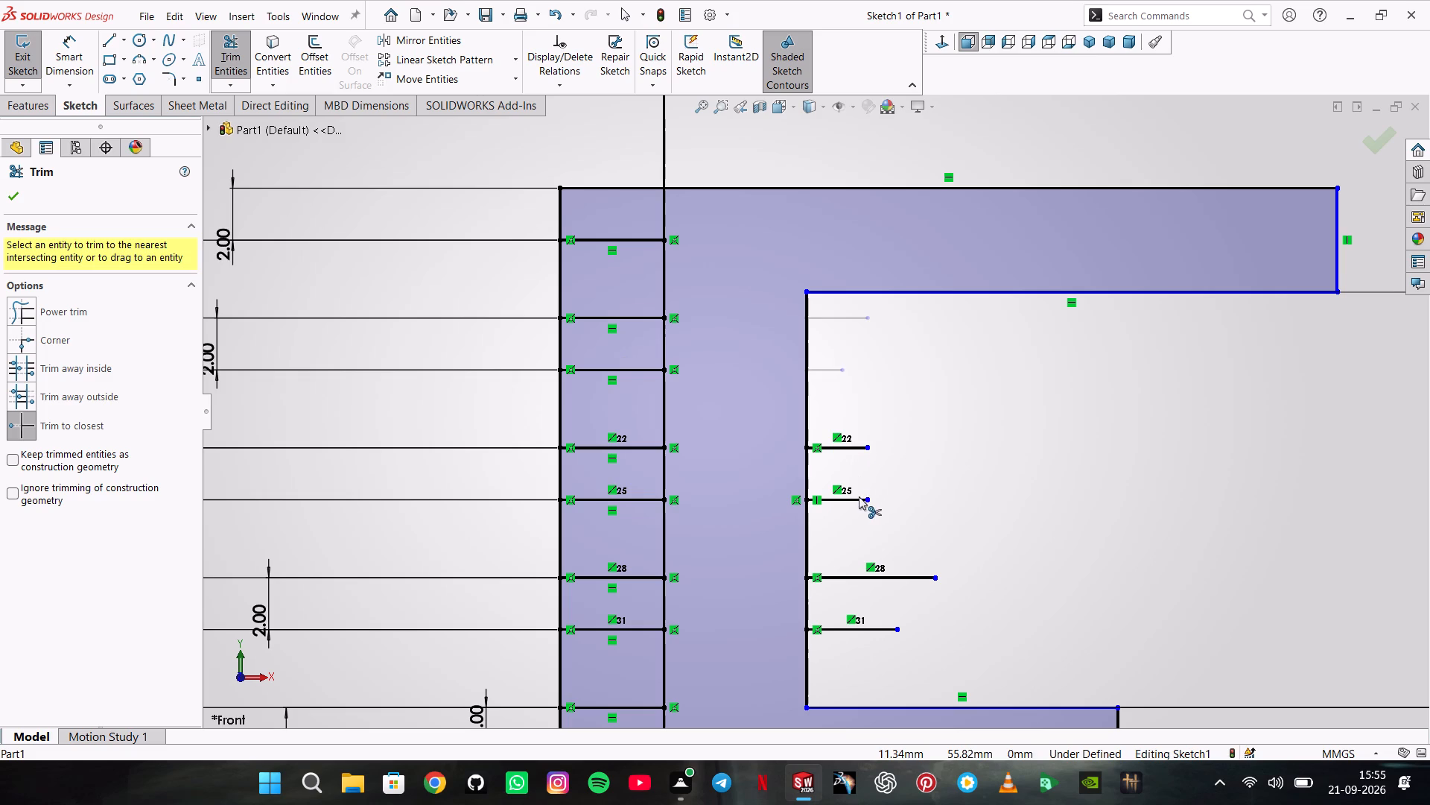
click(852, 501)
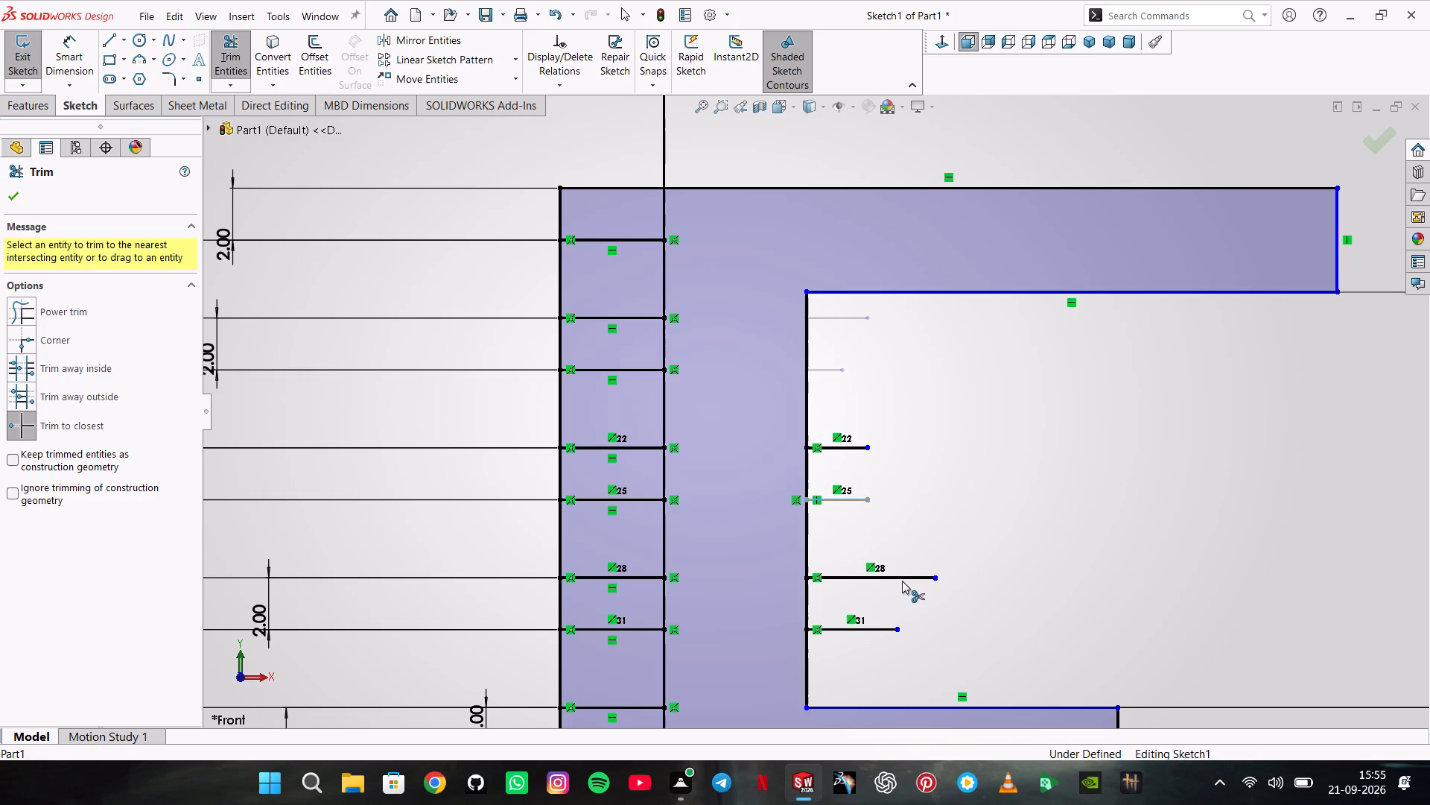
click(902, 581)
click(880, 630)
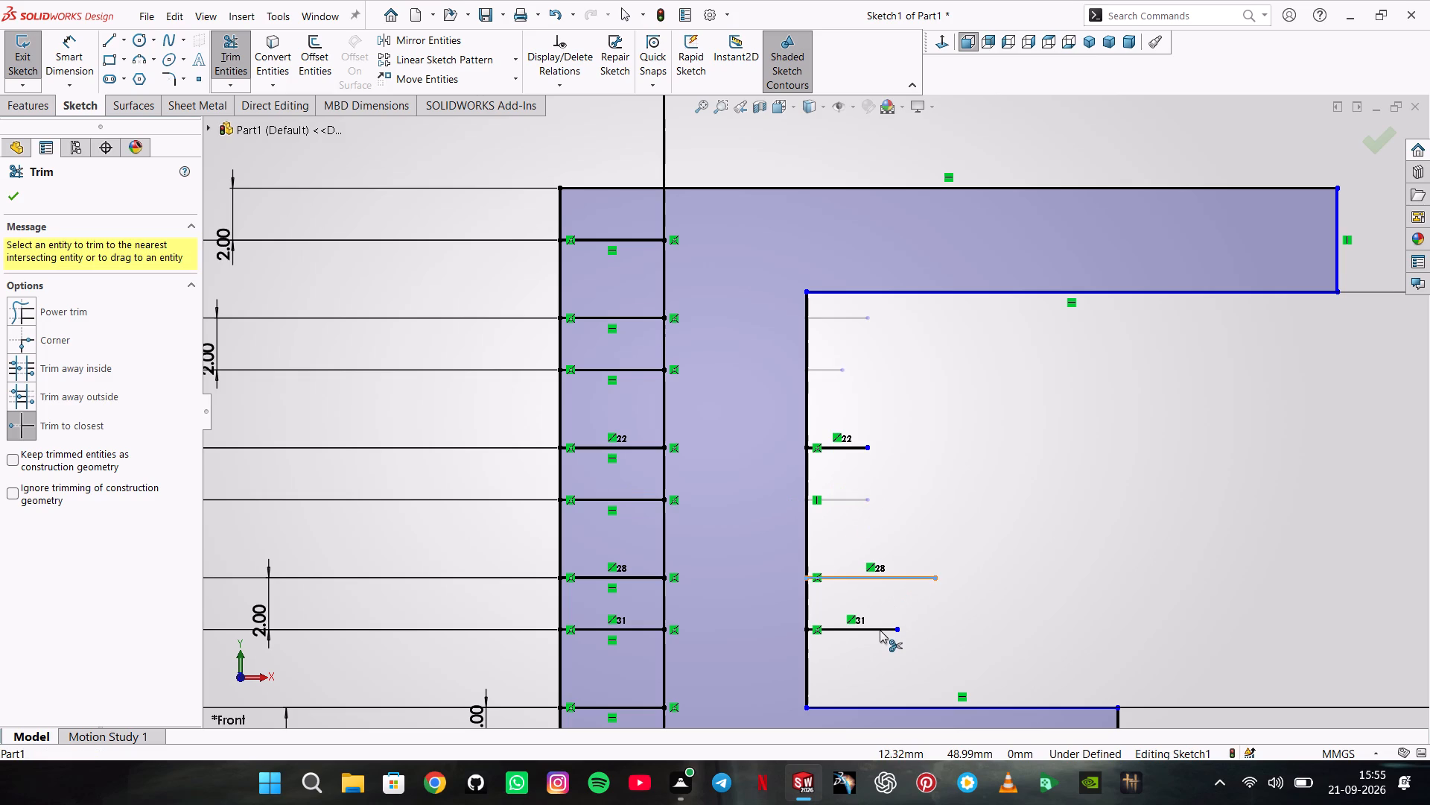
click(843, 450)
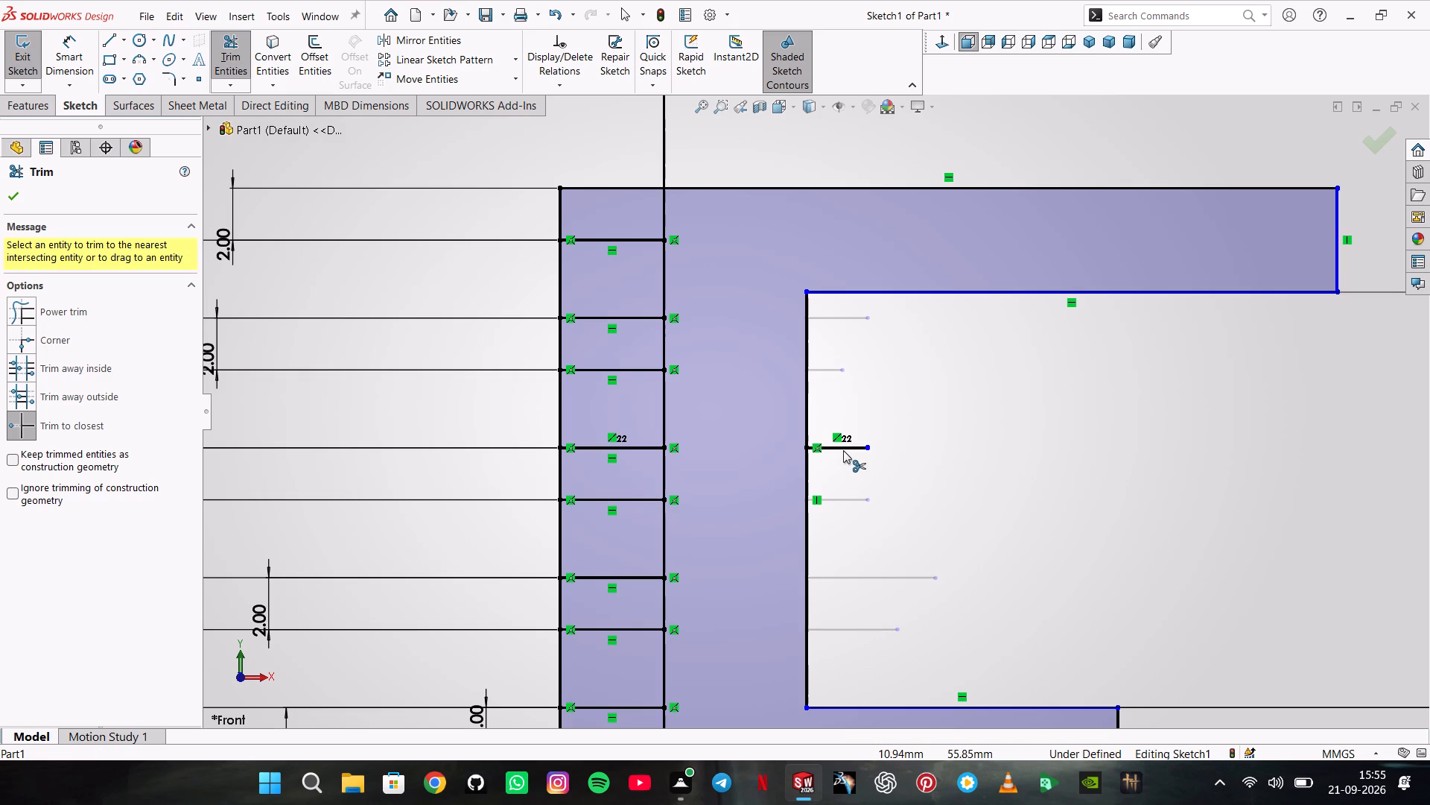
Trim alternating segments of the outer edge and inner vertical line to form four 3 mm upper grooves, and remove the inner line above the profile.
scroll(851, 450, up, 3)
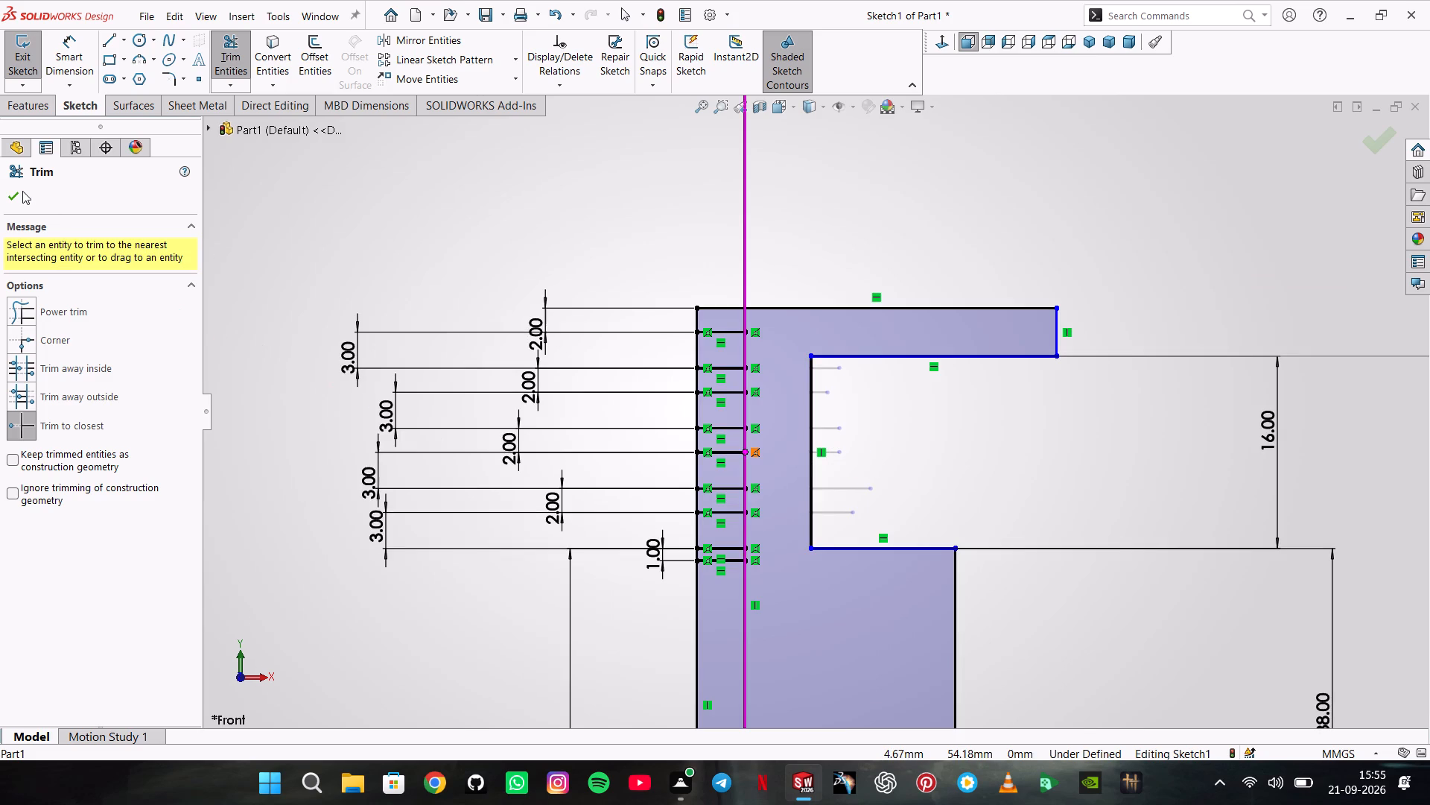
scroll(737, 527, down, 4)
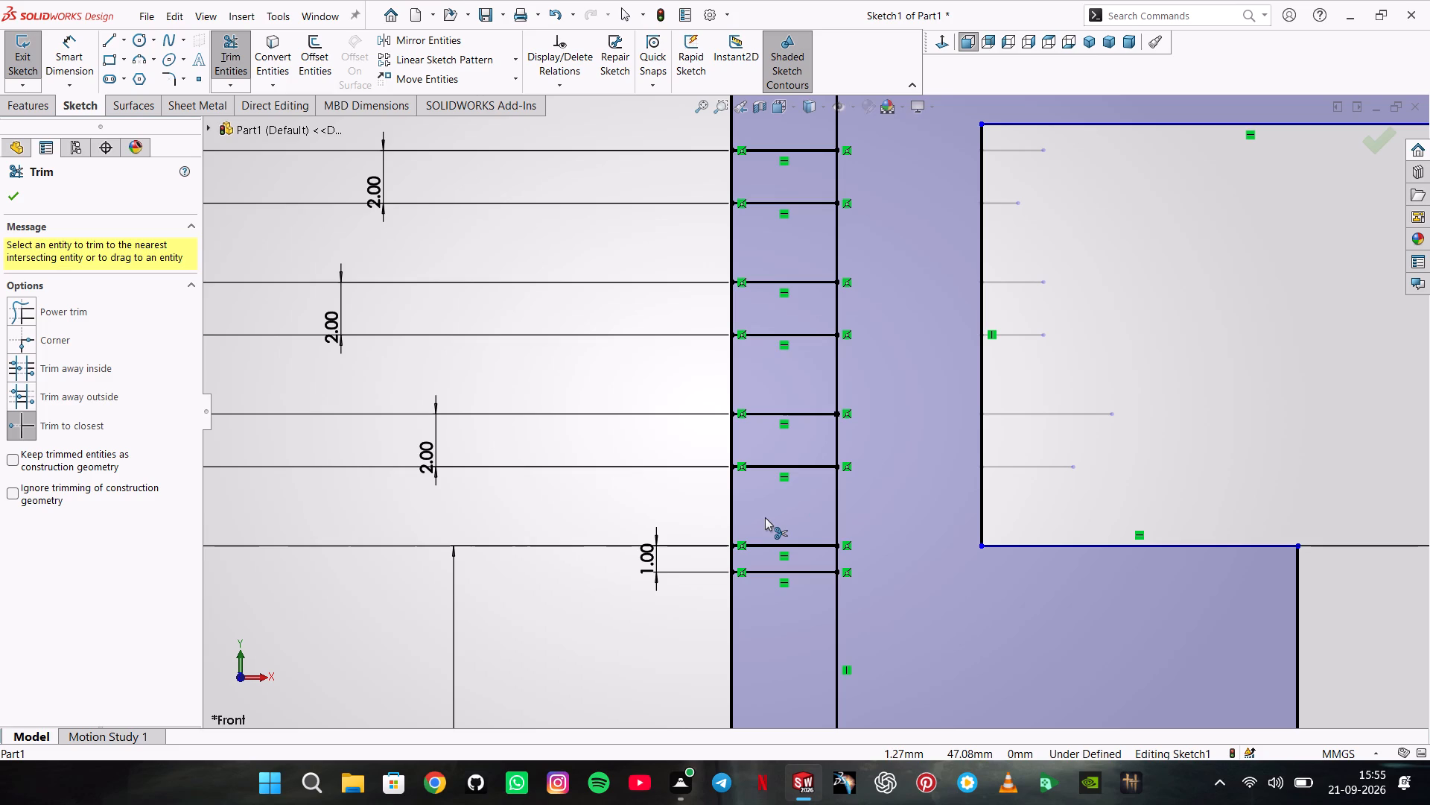
click(838, 557)
click(733, 495)
click(836, 431)
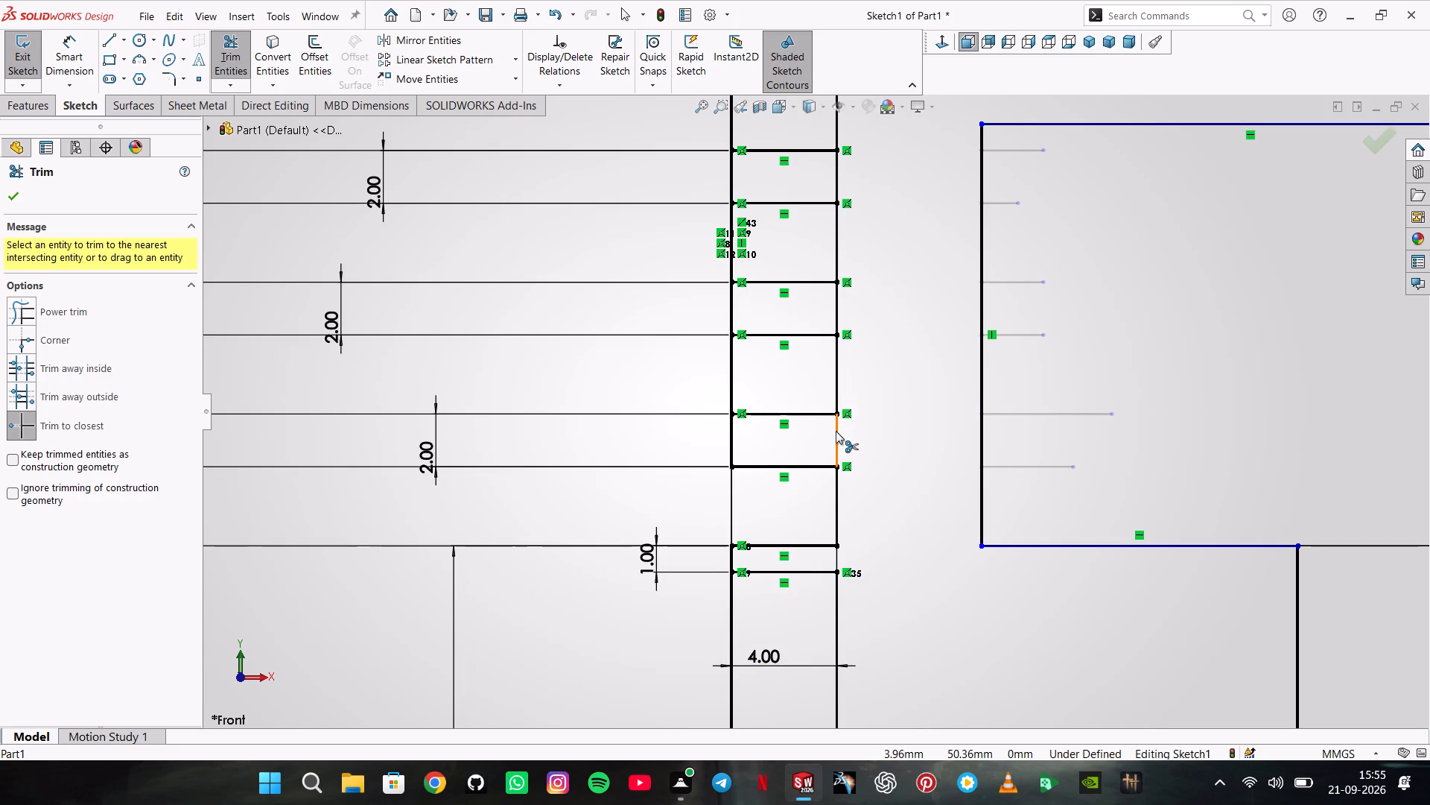
click(733, 370)
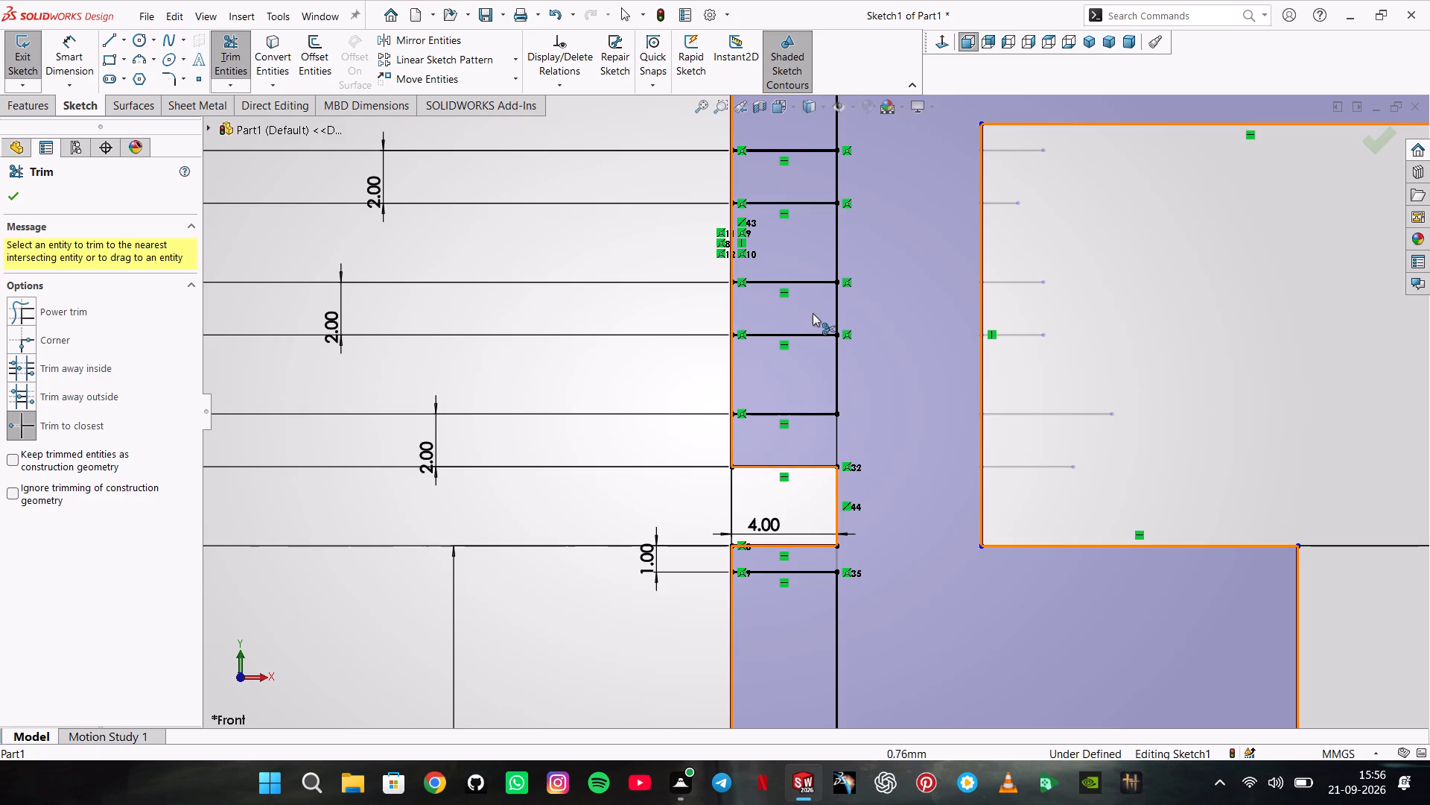
click(839, 300)
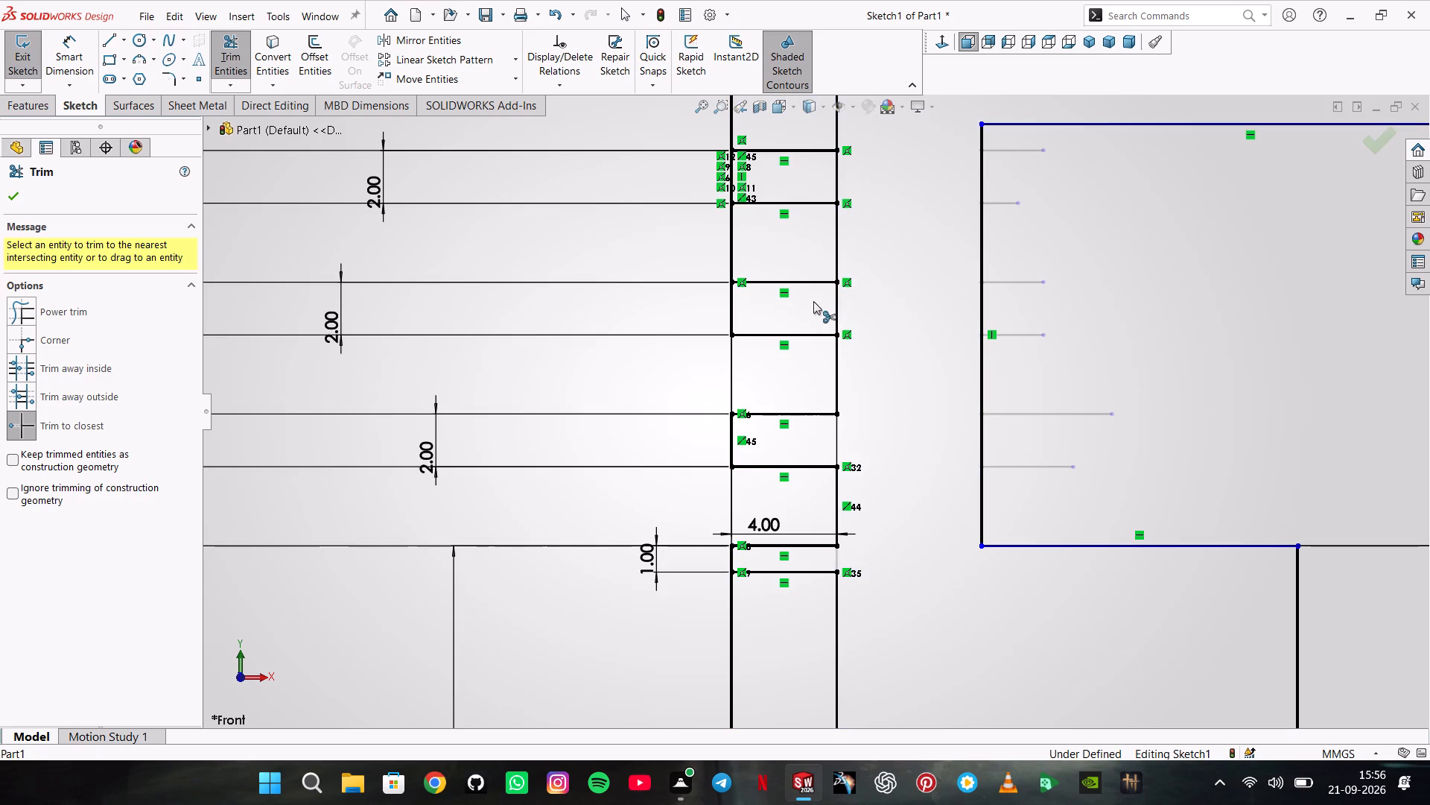
click(731, 241)
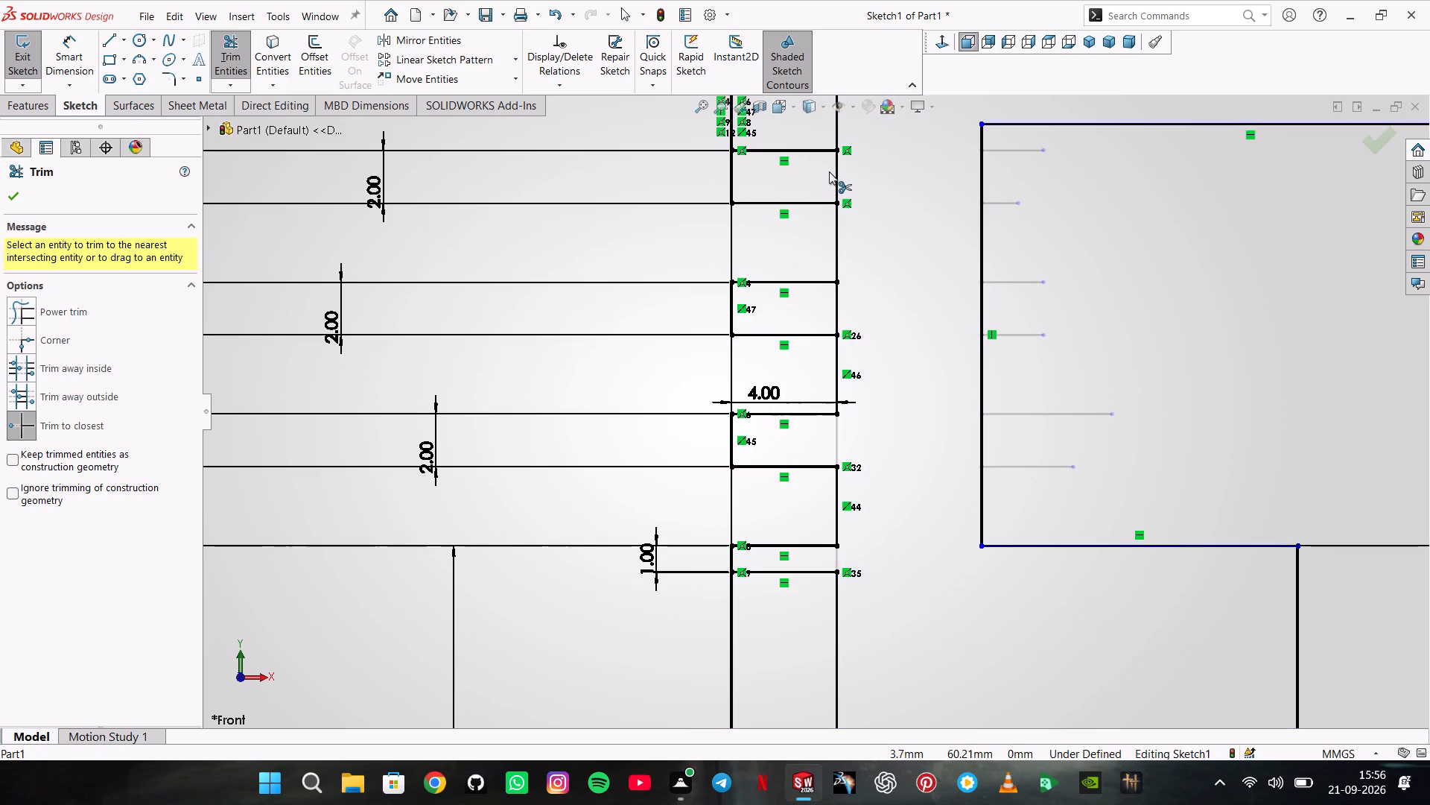
click(837, 170)
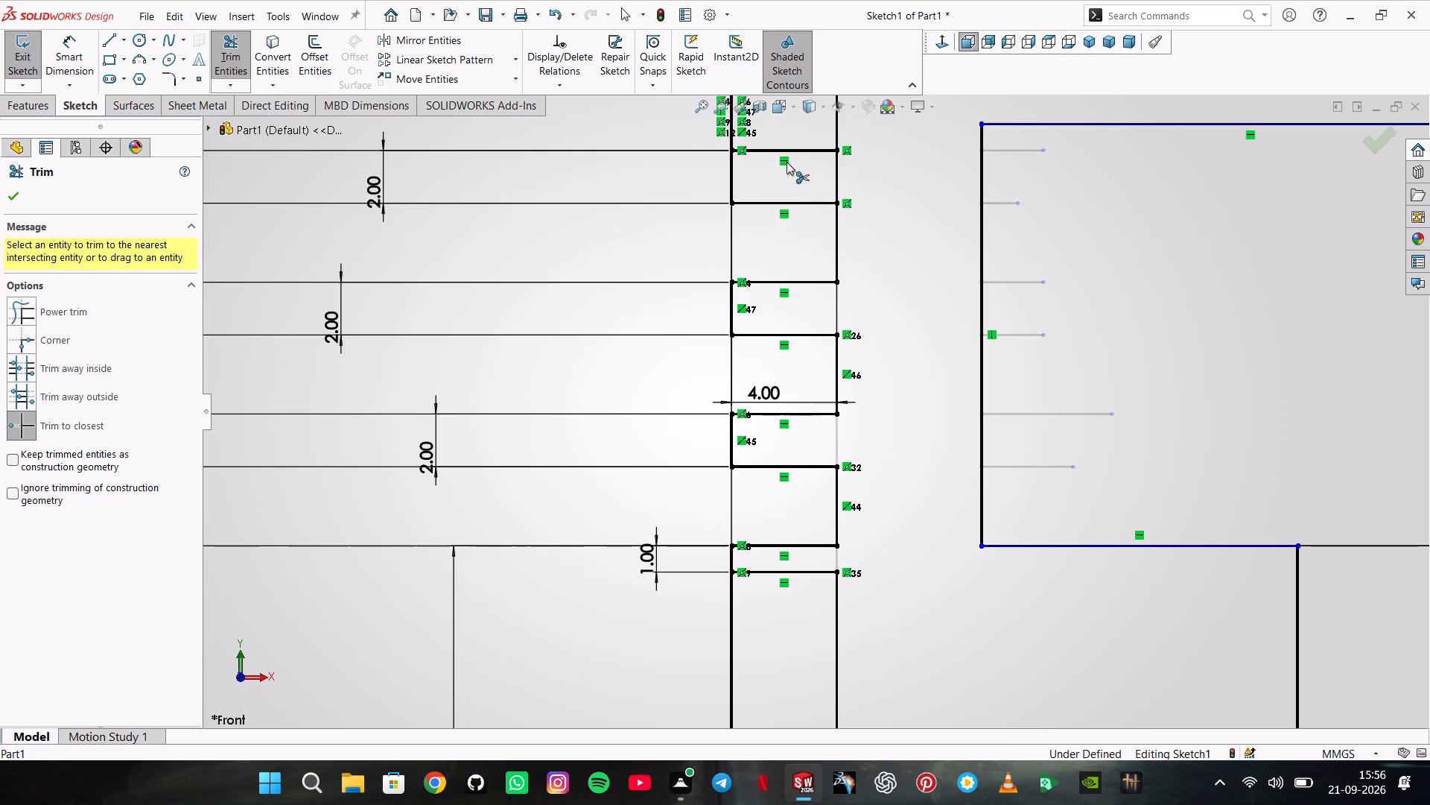
scroll(786, 162, up, 2)
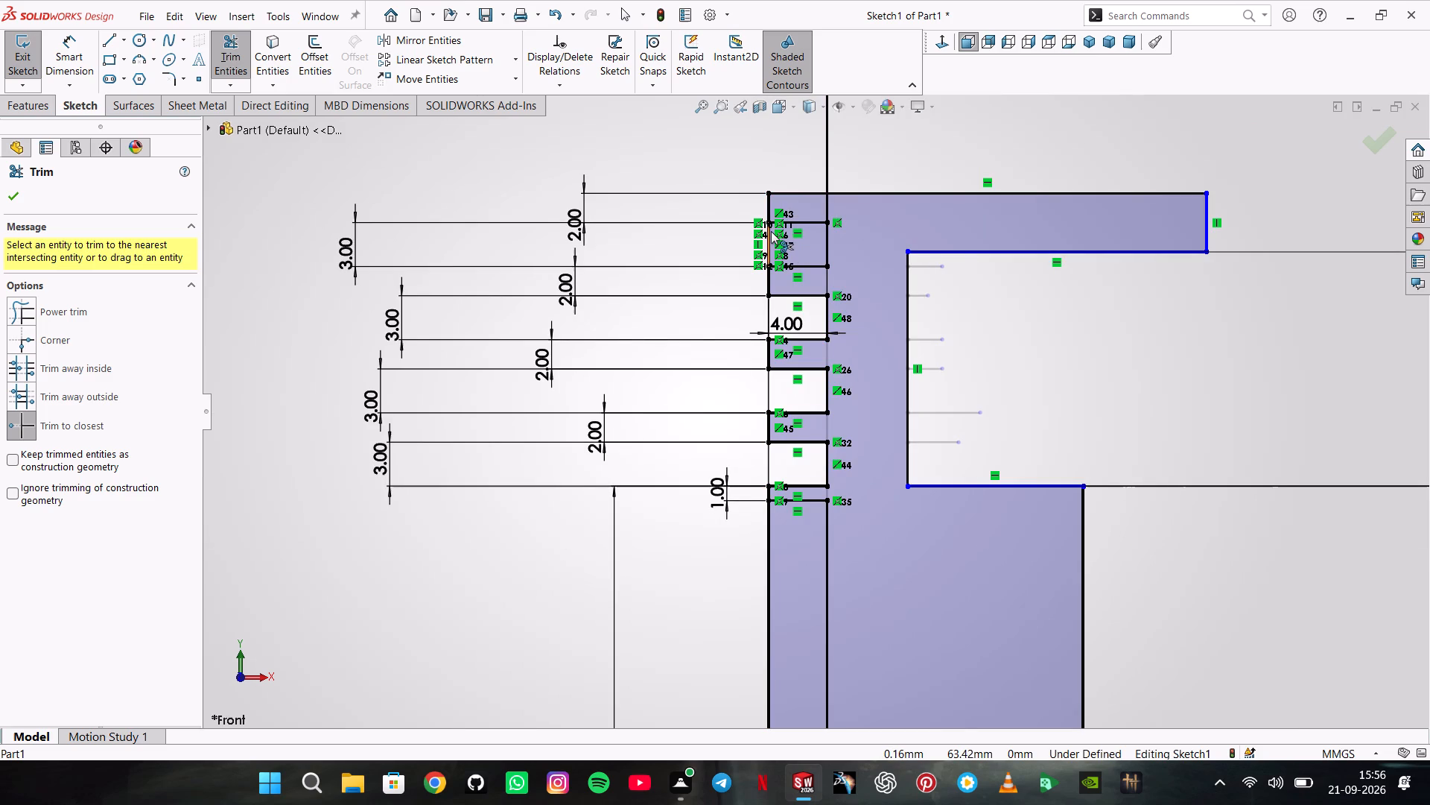
click(770, 231)
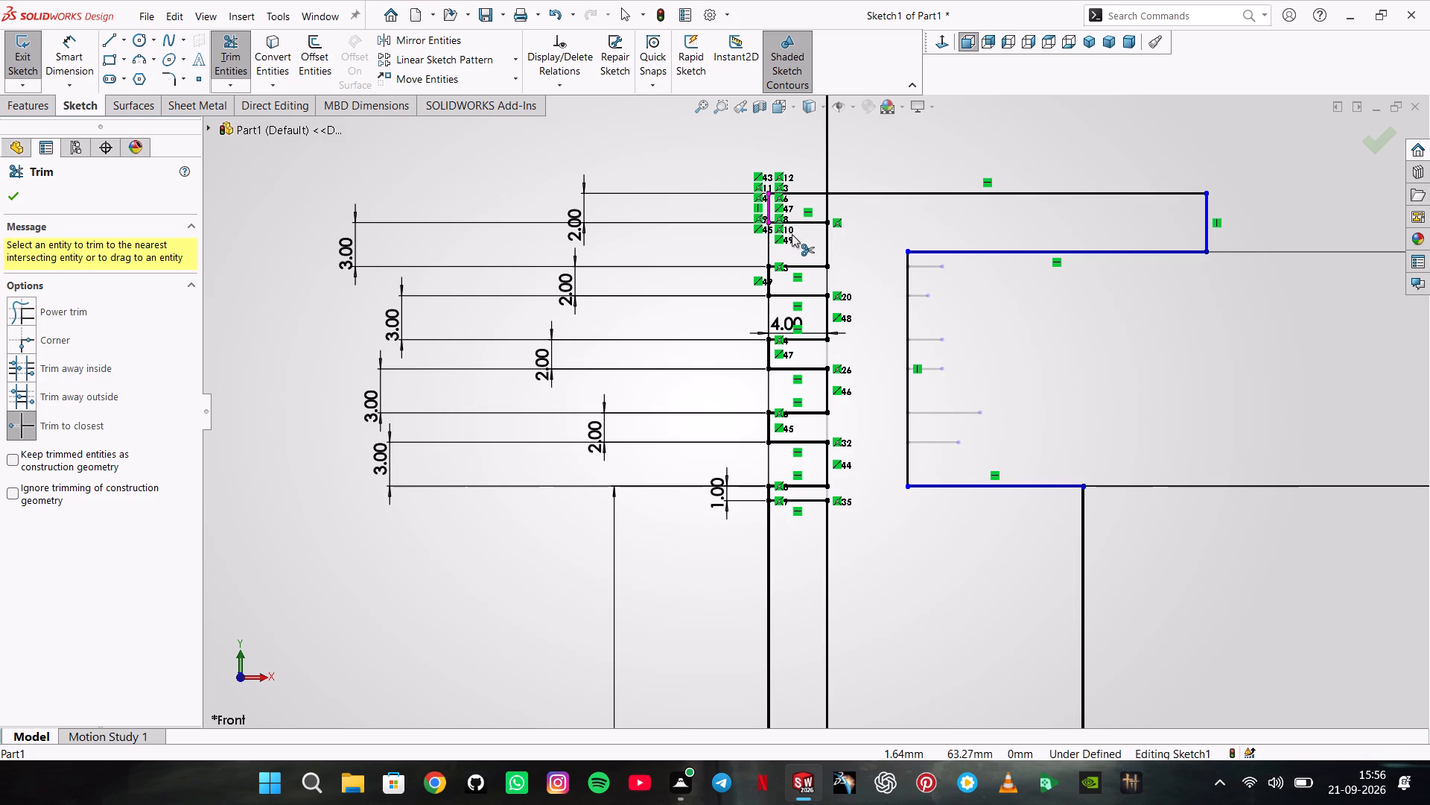
click(830, 203)
click(829, 170)
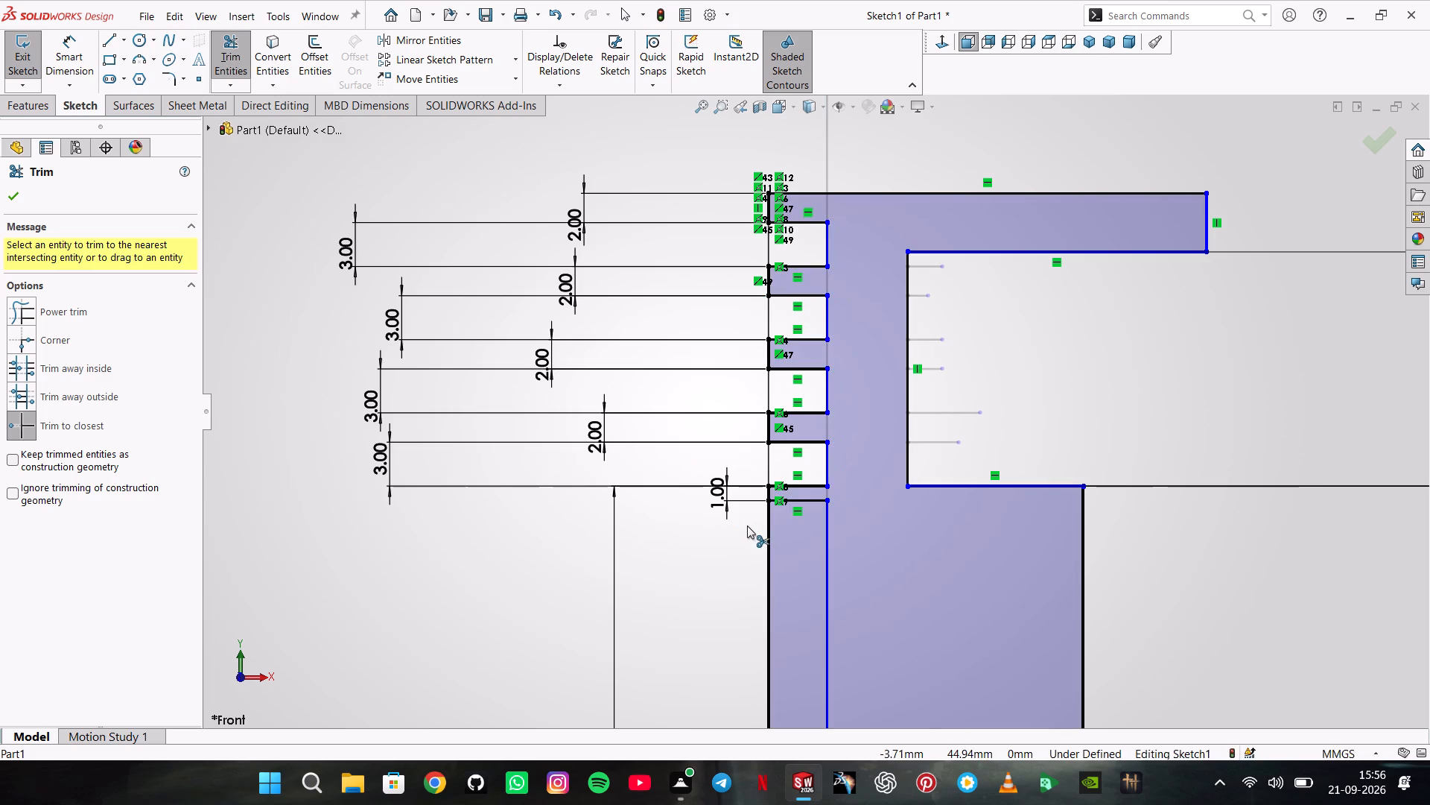
Trim the outer edge and inner vertical line into a 2 mm bottom groove and the long middle recess, removing the inner line below the profile.
scroll(747, 525, down, 3)
scroll(800, 550, up, 4)
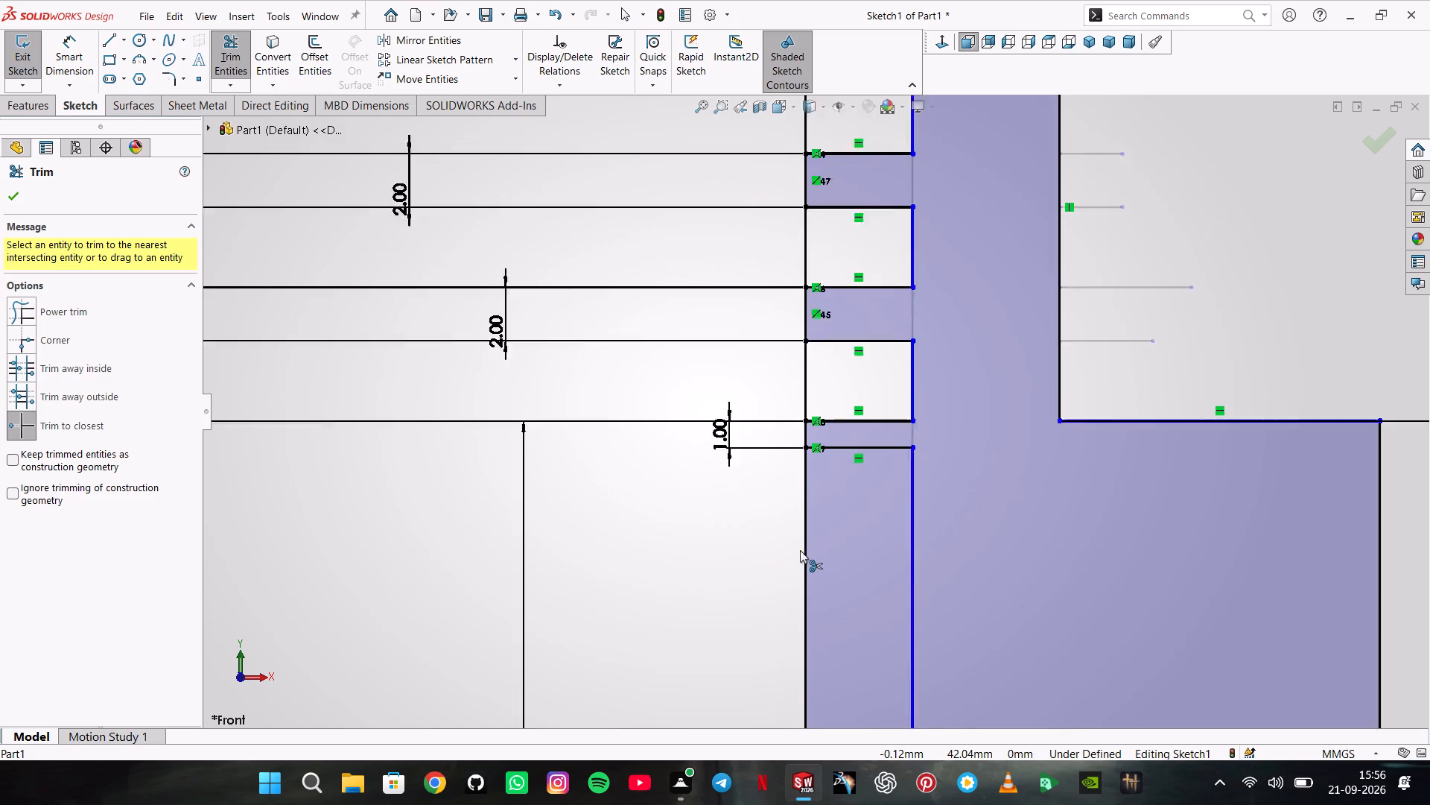
scroll(800, 550, up, 4)
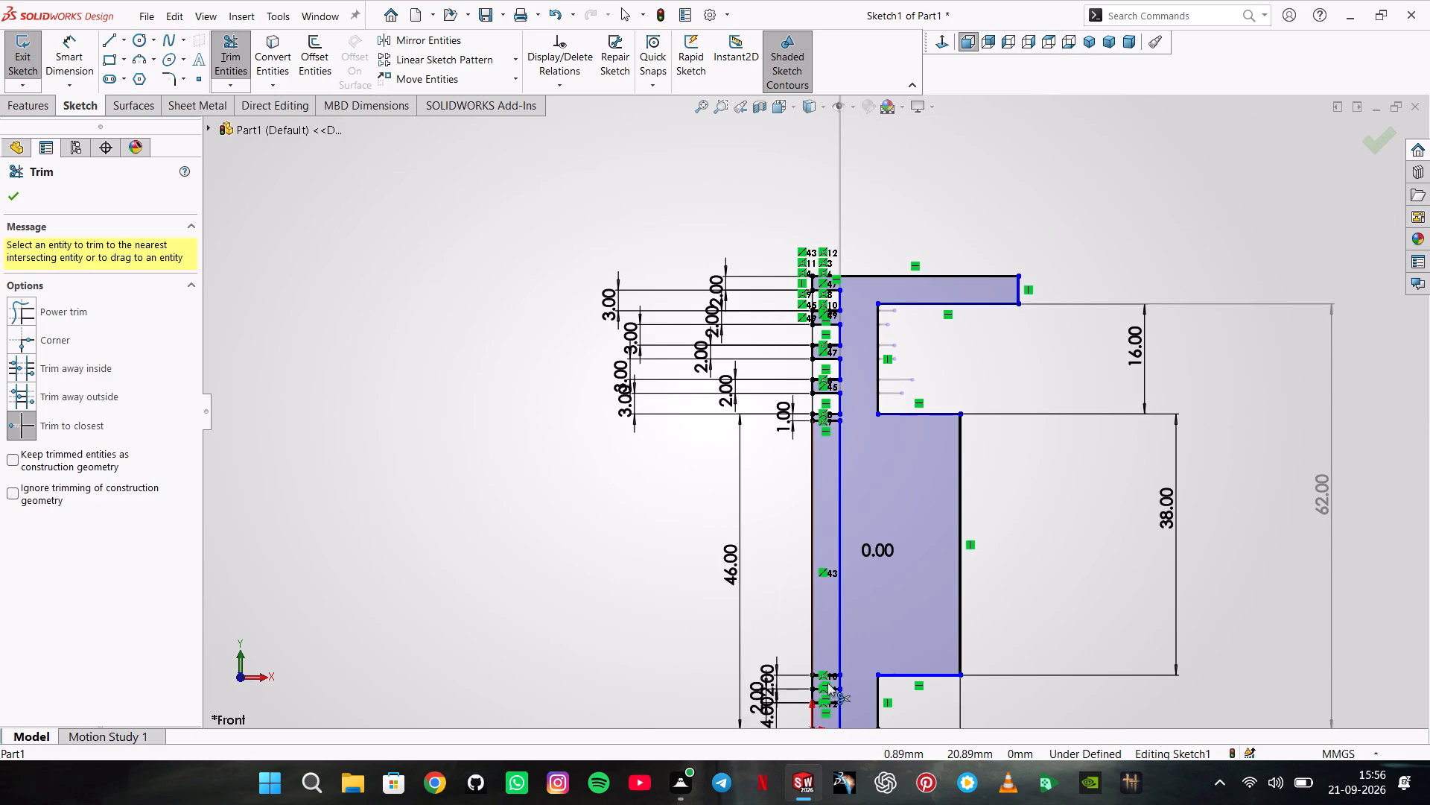
scroll(822, 705, up, 2)
scroll(823, 692, down, 5)
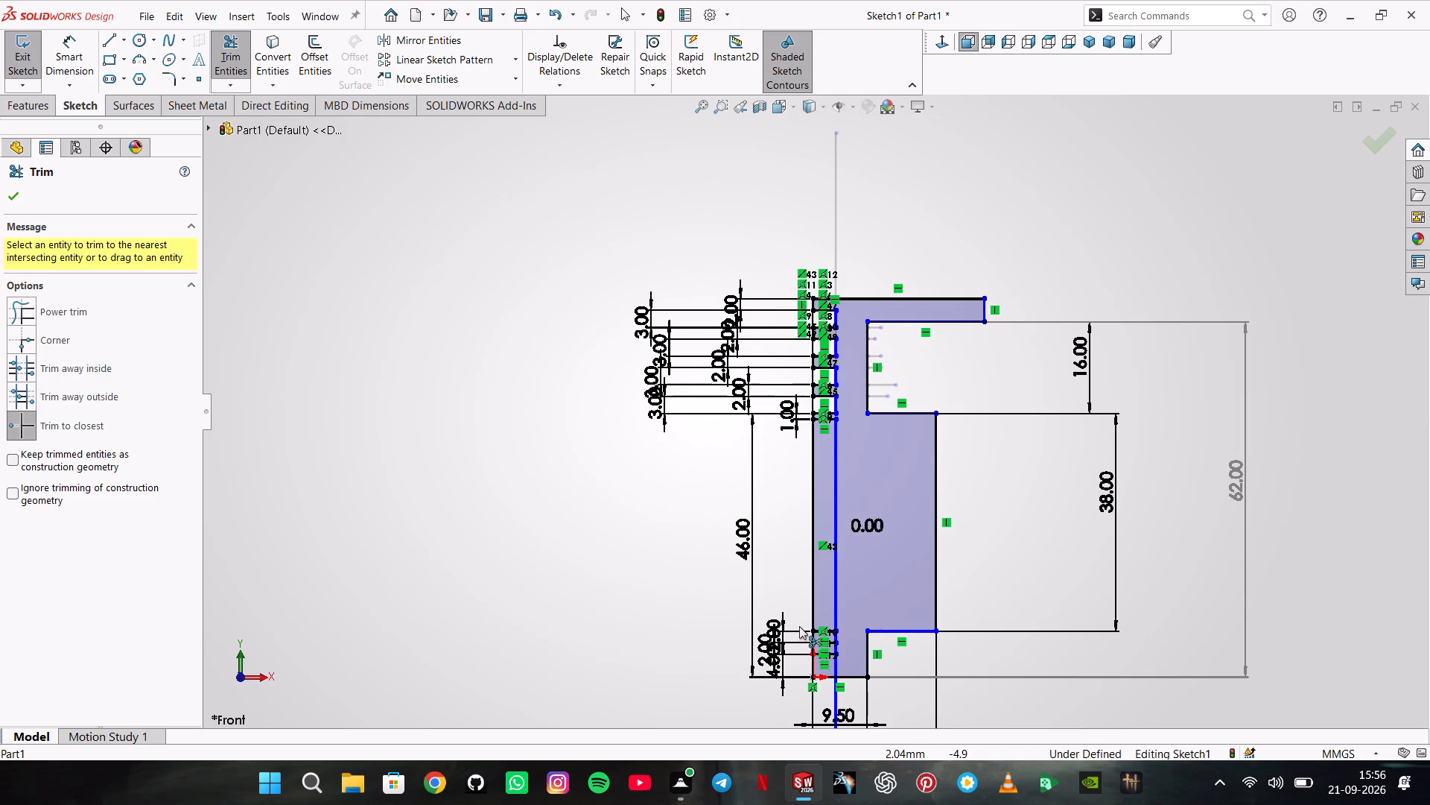
scroll(819, 569, down, 5)
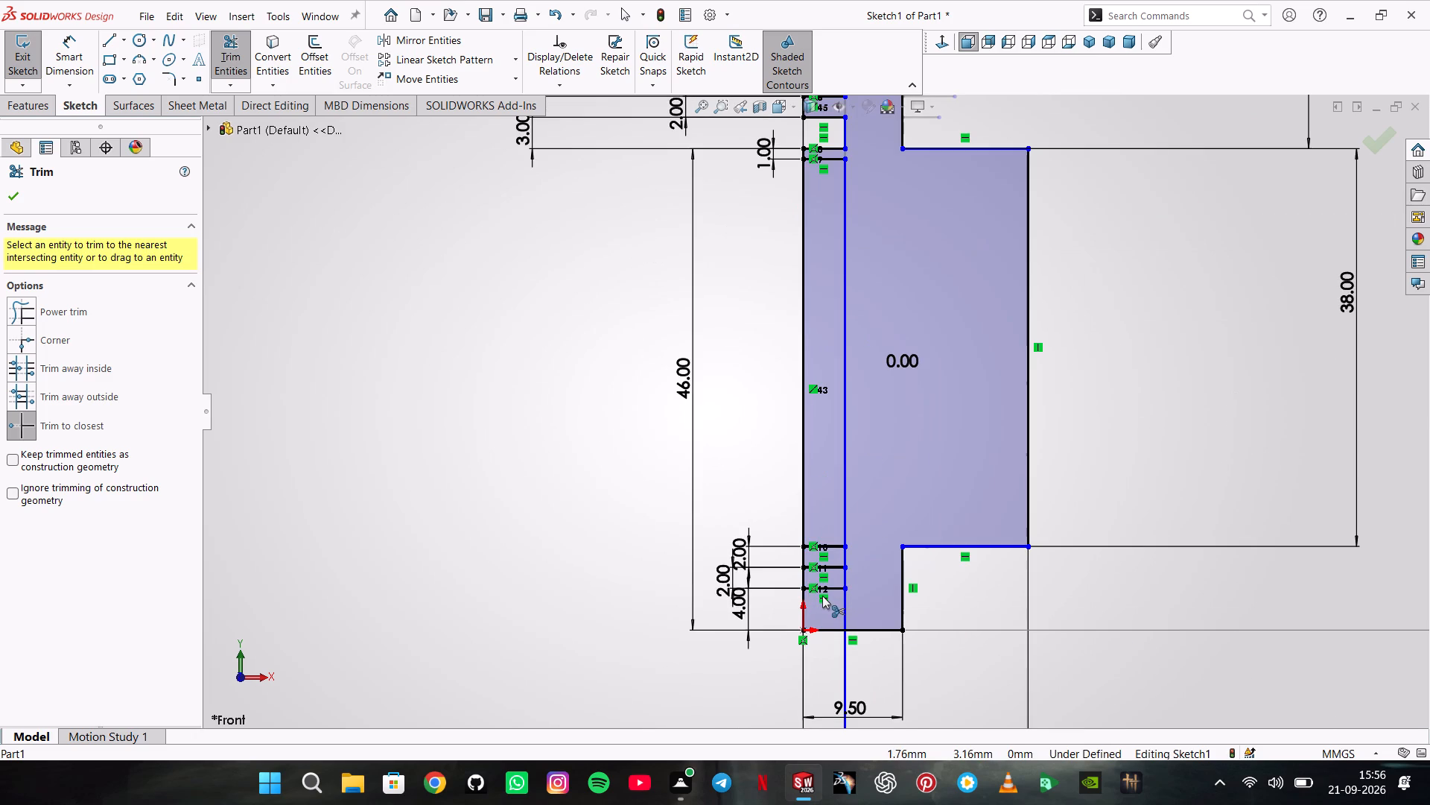
scroll(823, 582, down, 5)
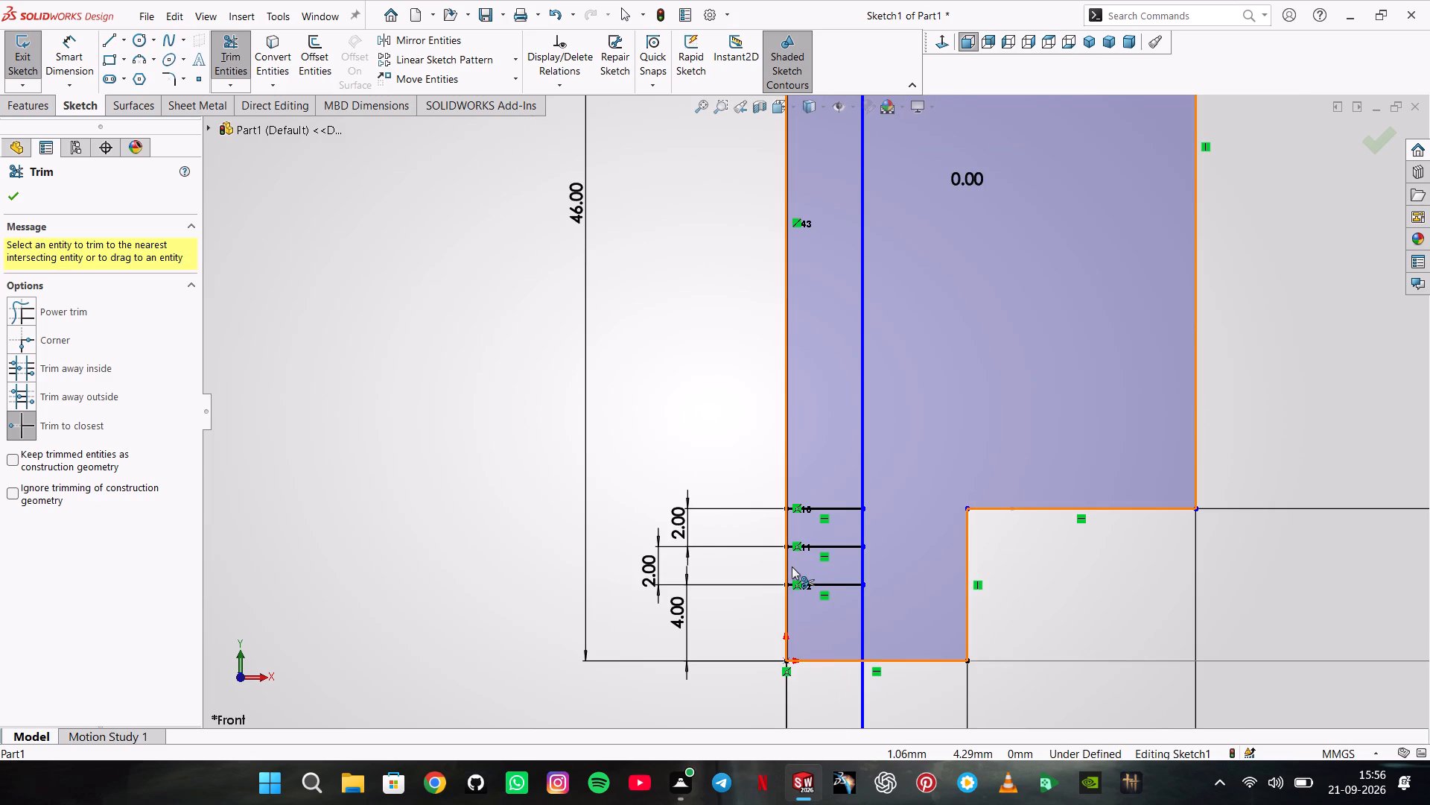
click(862, 620)
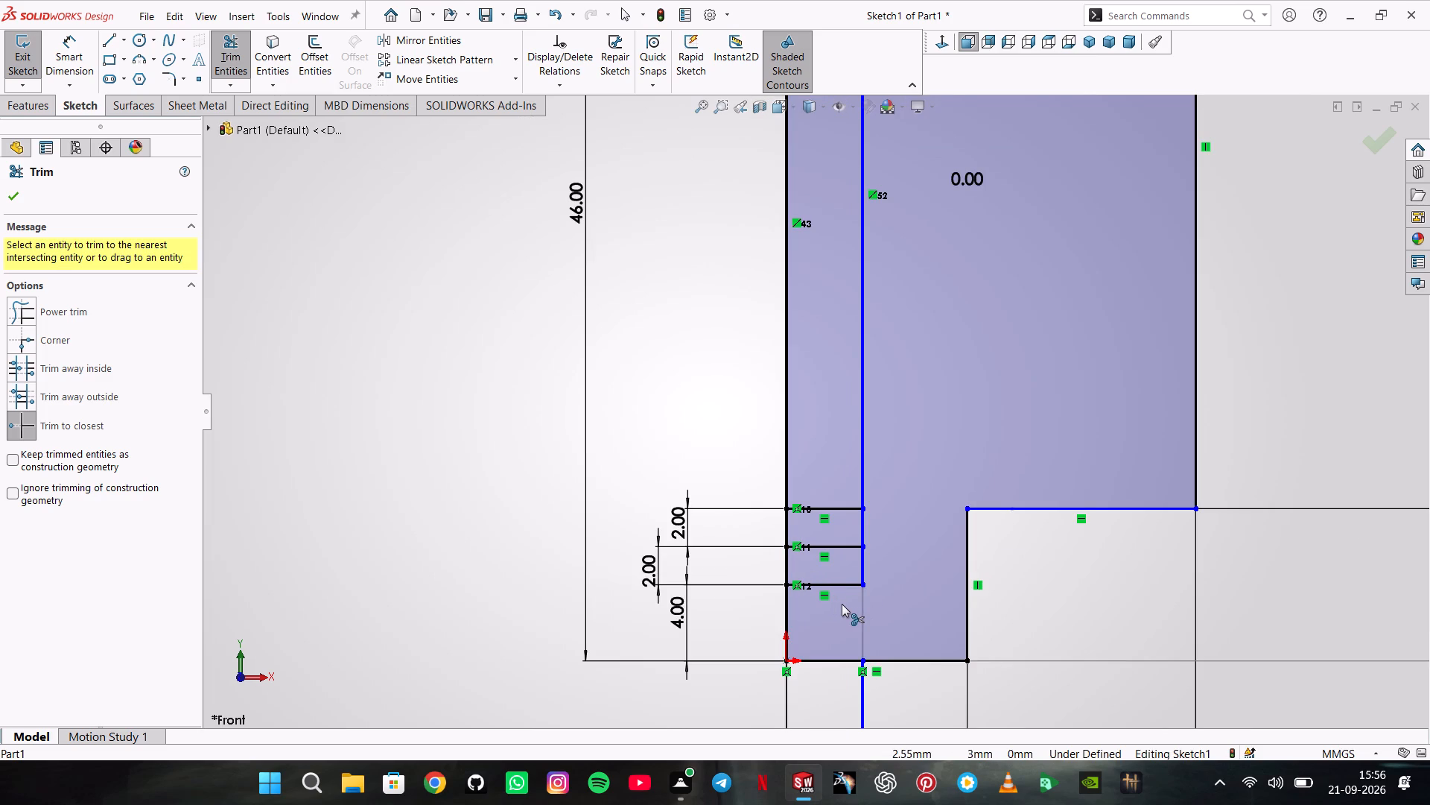
click(787, 562)
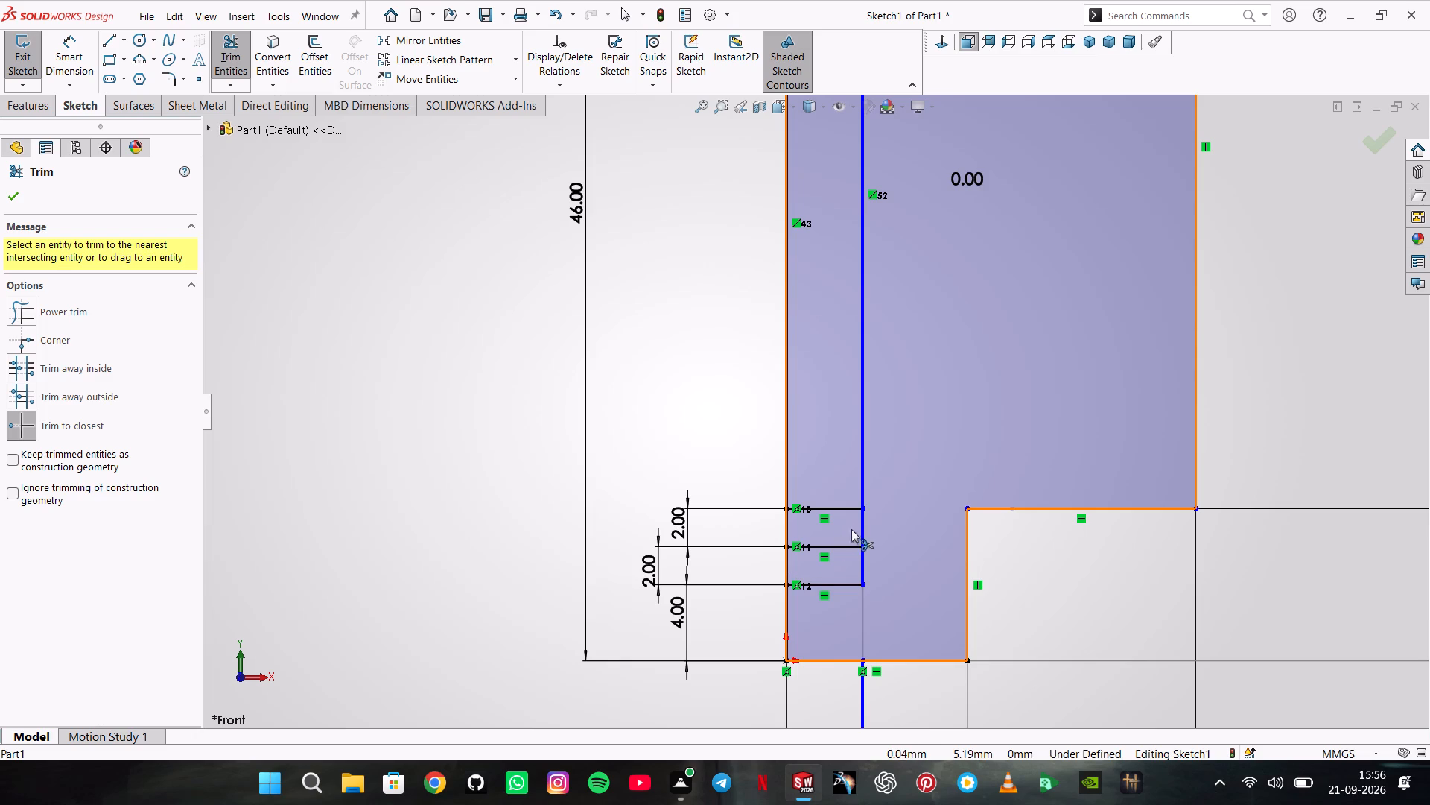
click(863, 523)
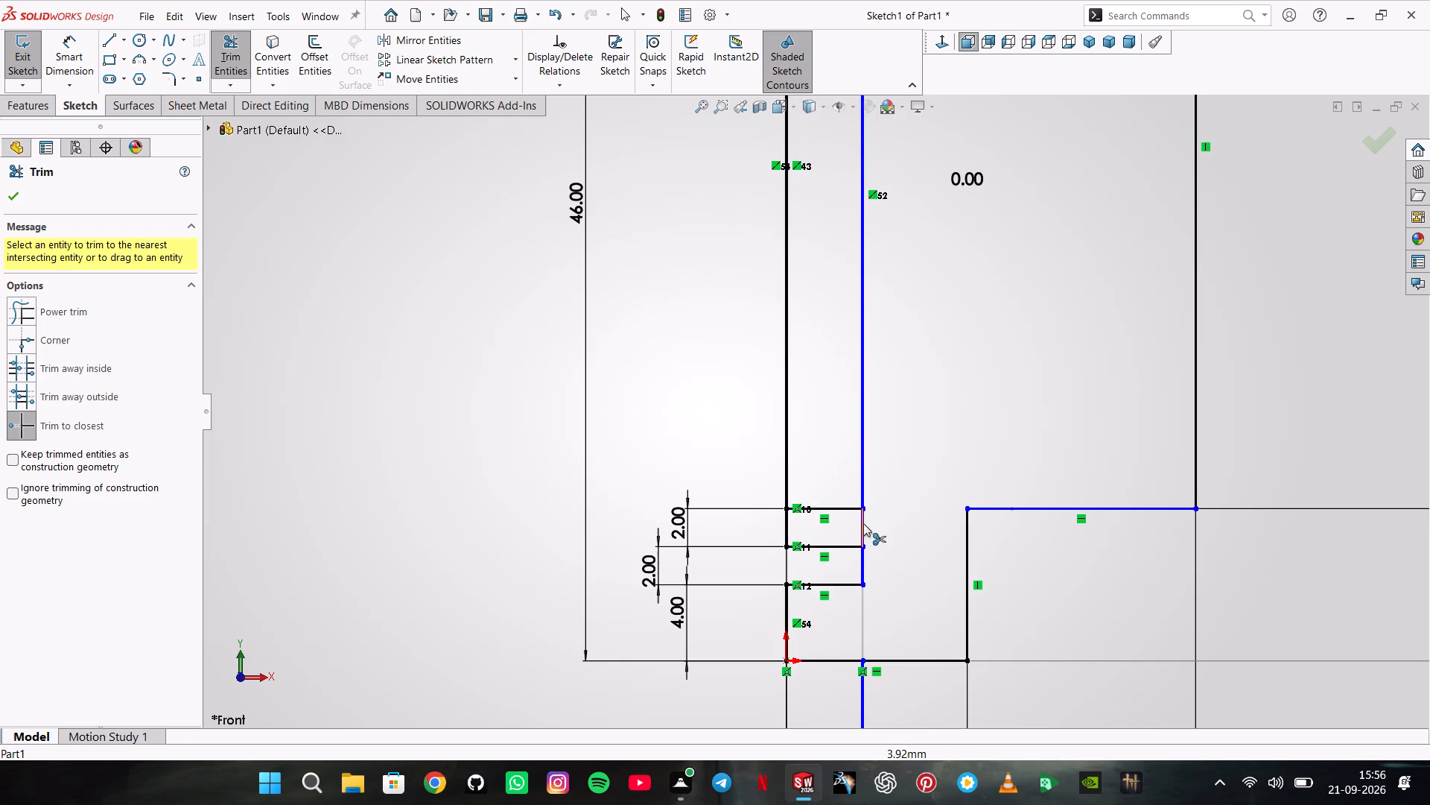
click(788, 422)
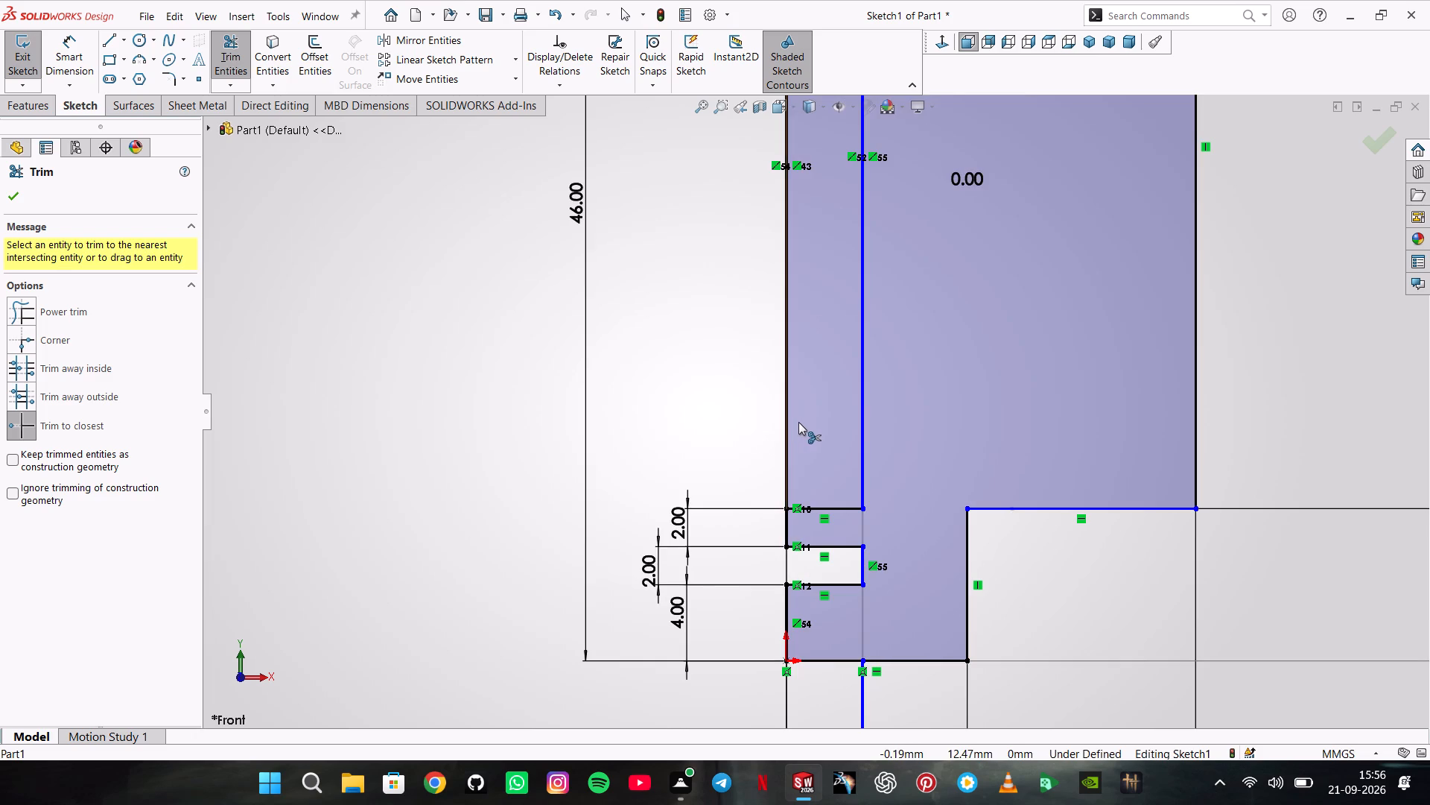
scroll(816, 421, up, 3)
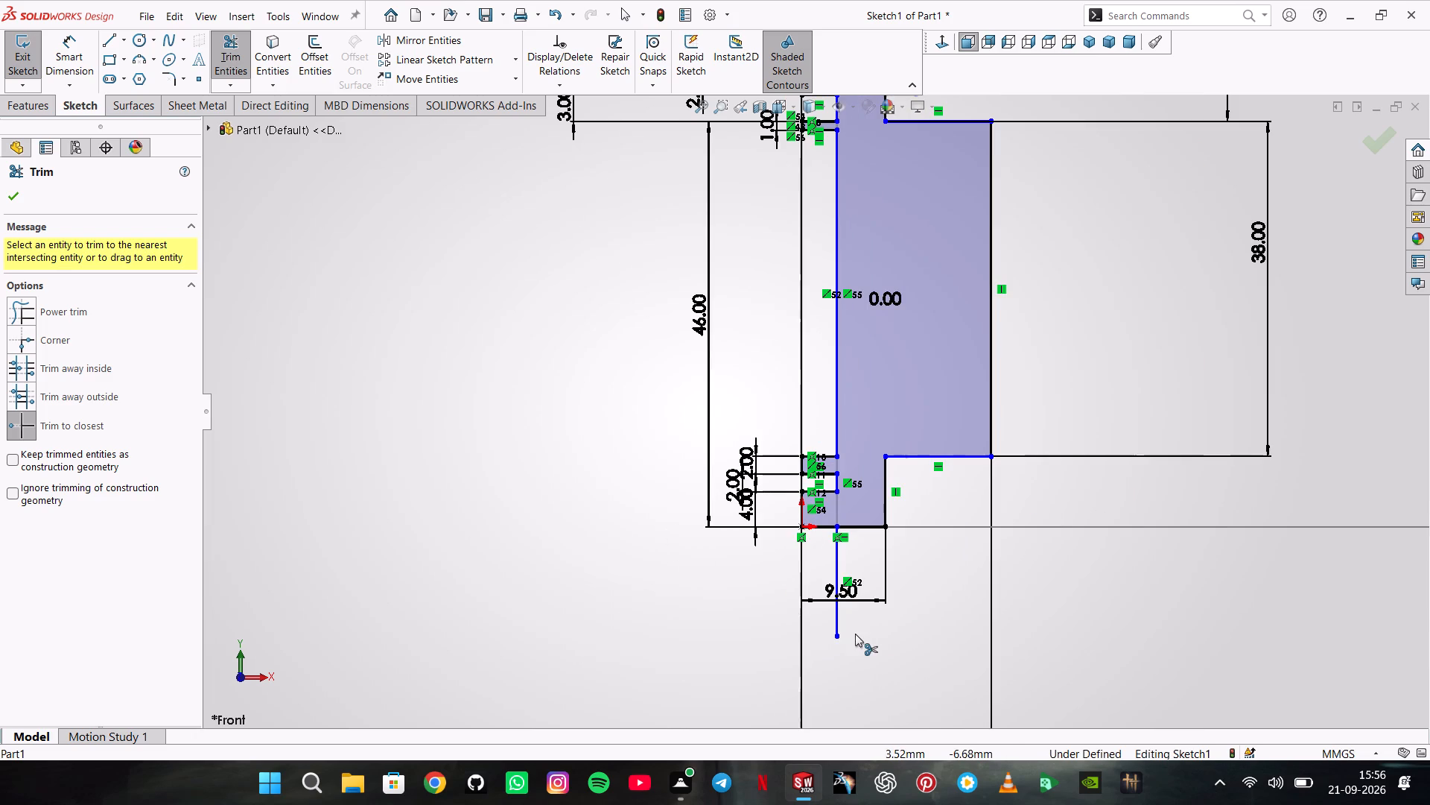
click(838, 561)
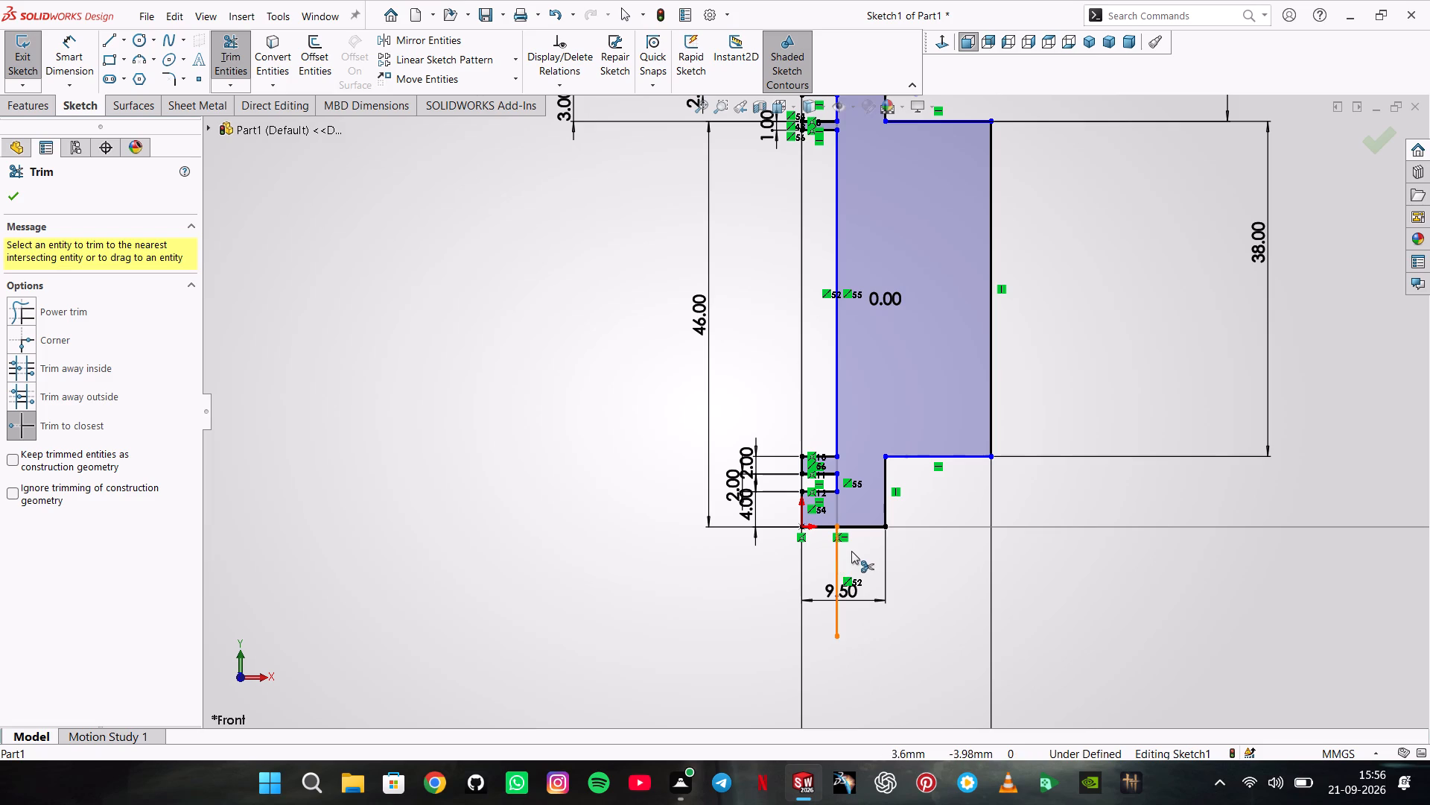
Sketch a circle of about 68.7 mm radius centred beside the profile, large enough to overlap it.
scroll(799, 347, up, 2)
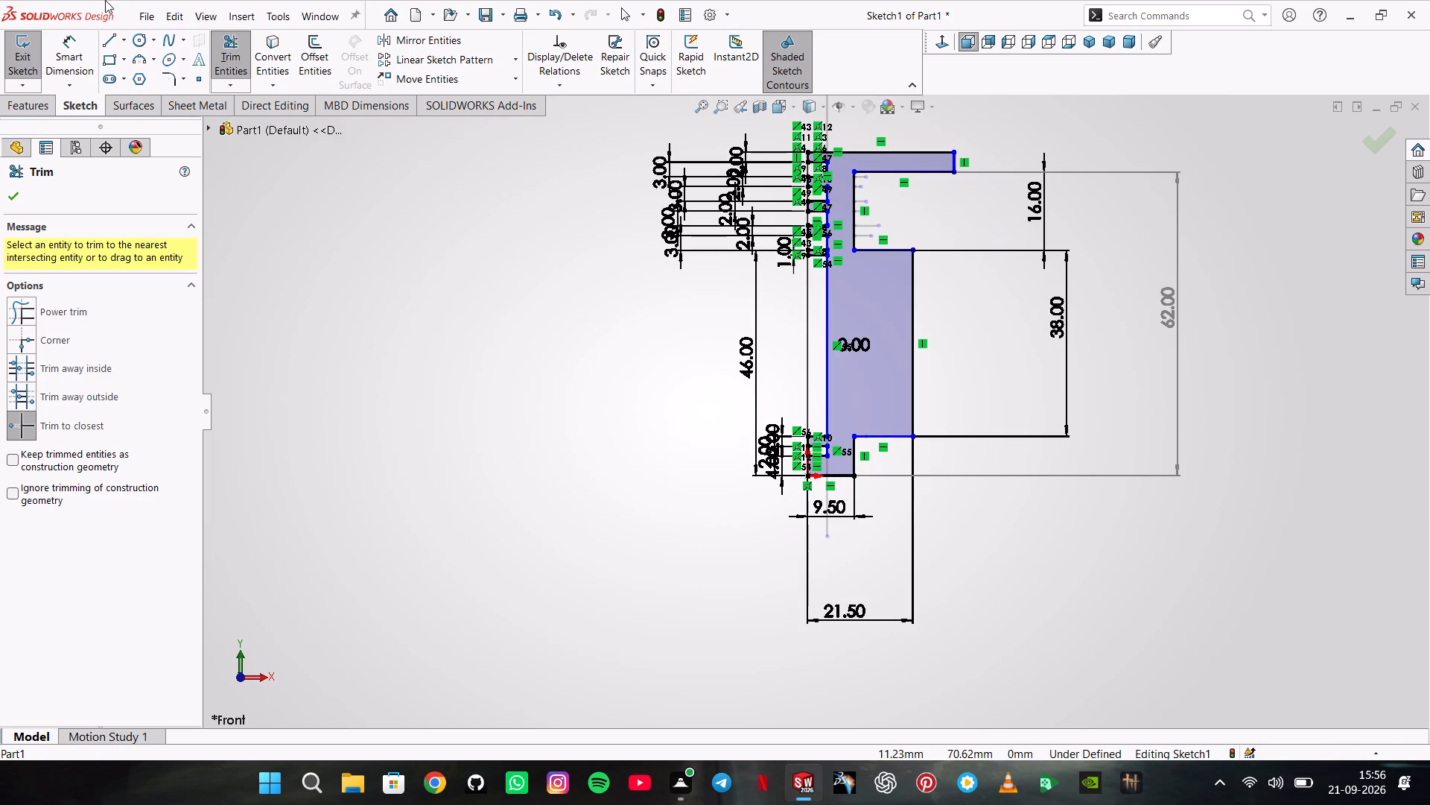
click(143, 40)
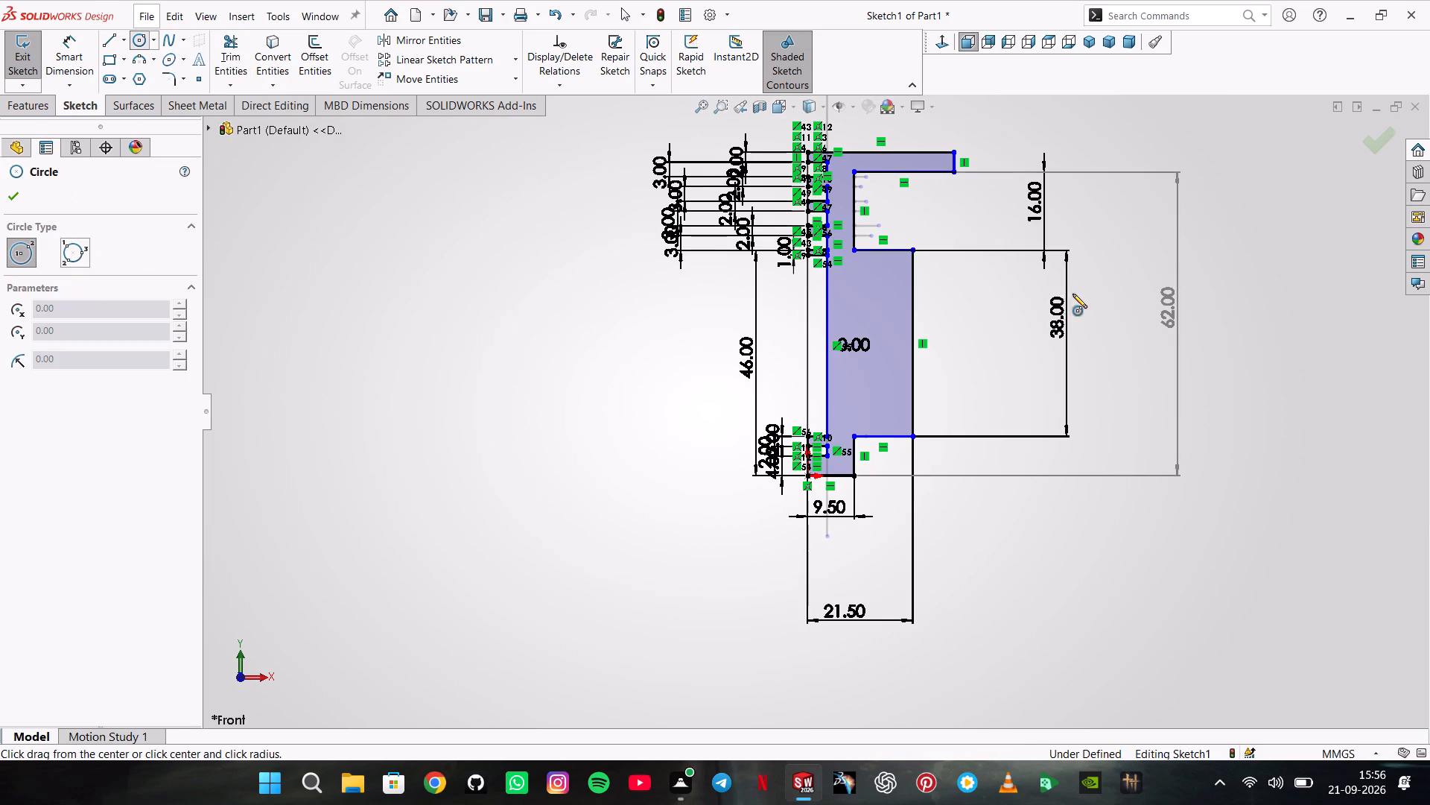
click(1096, 286)
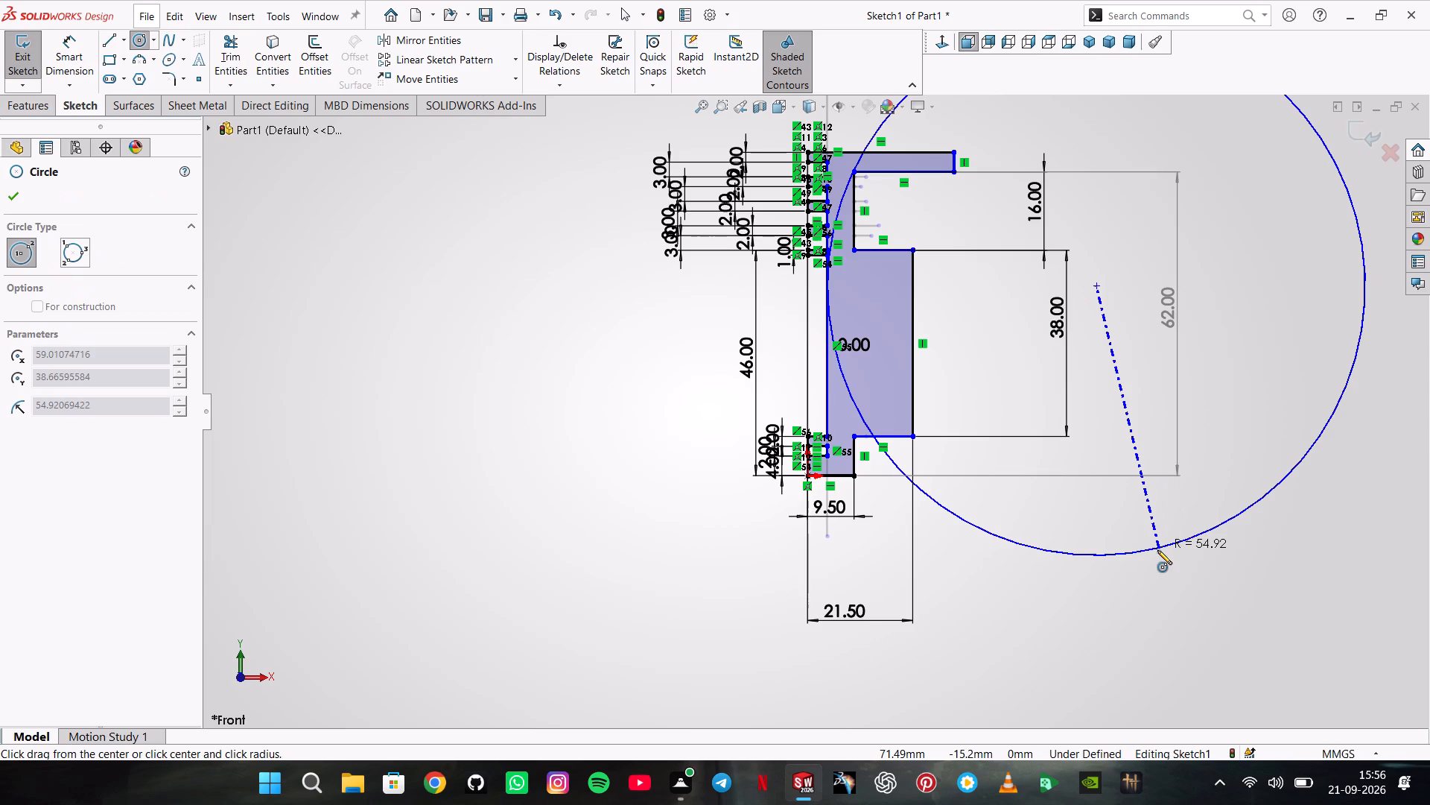
click(1043, 619)
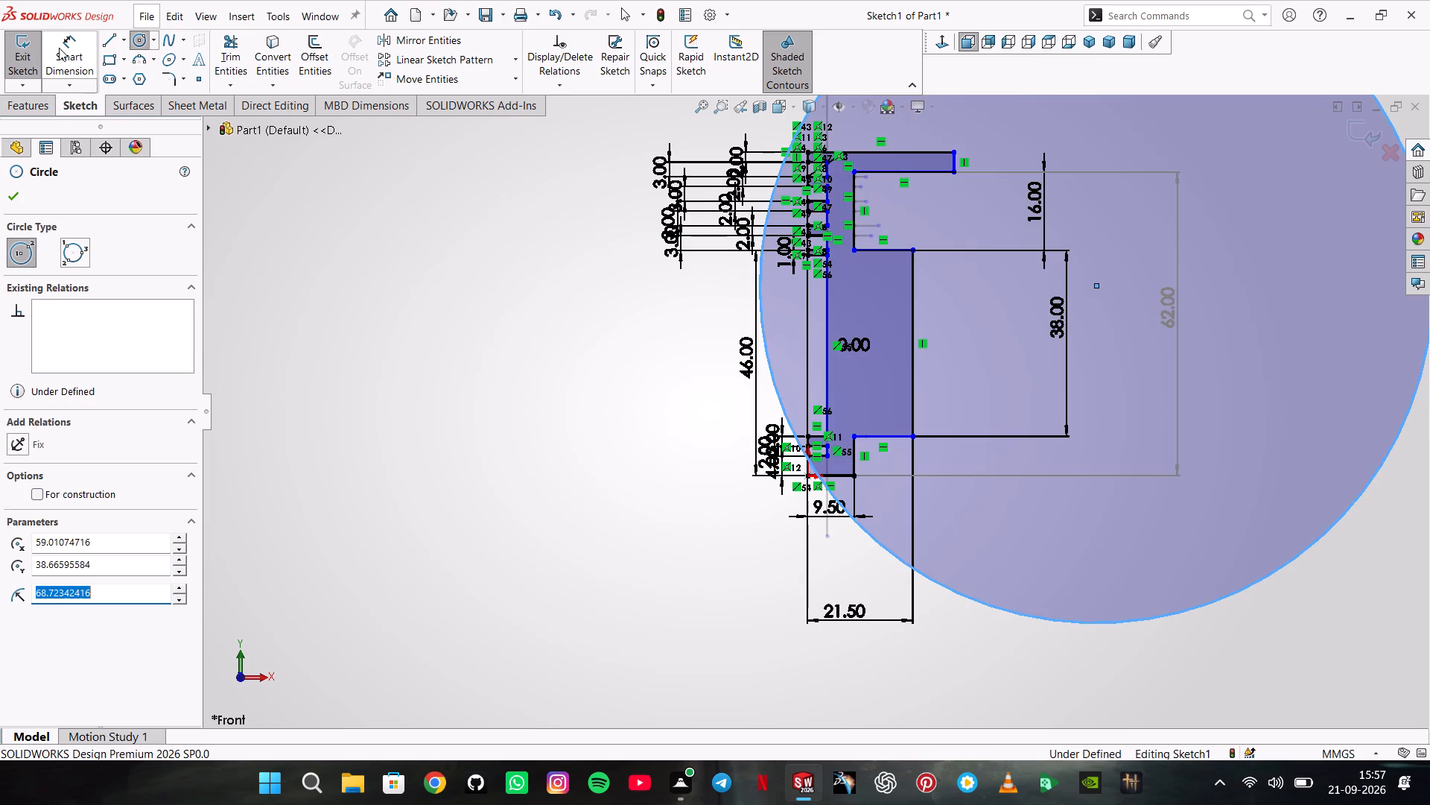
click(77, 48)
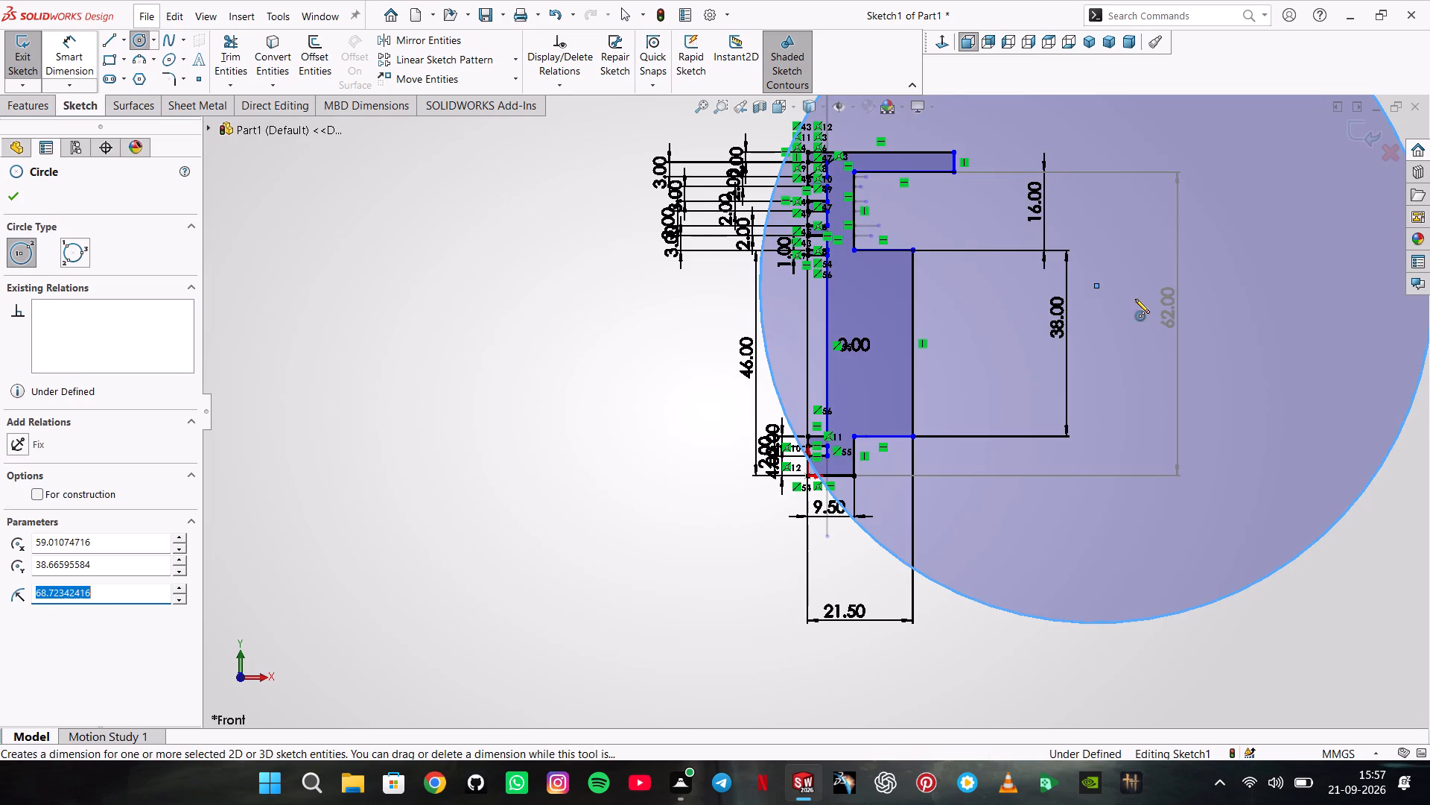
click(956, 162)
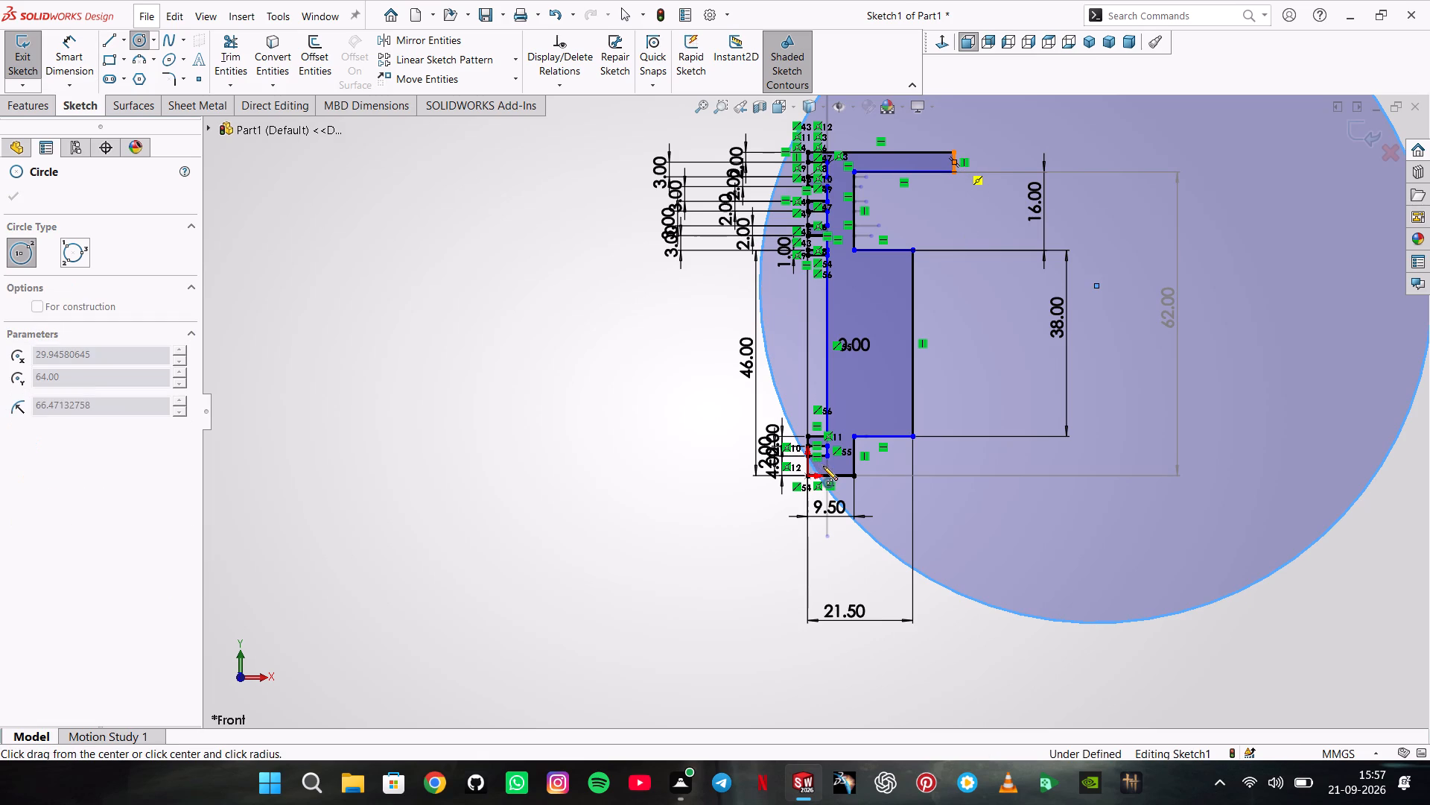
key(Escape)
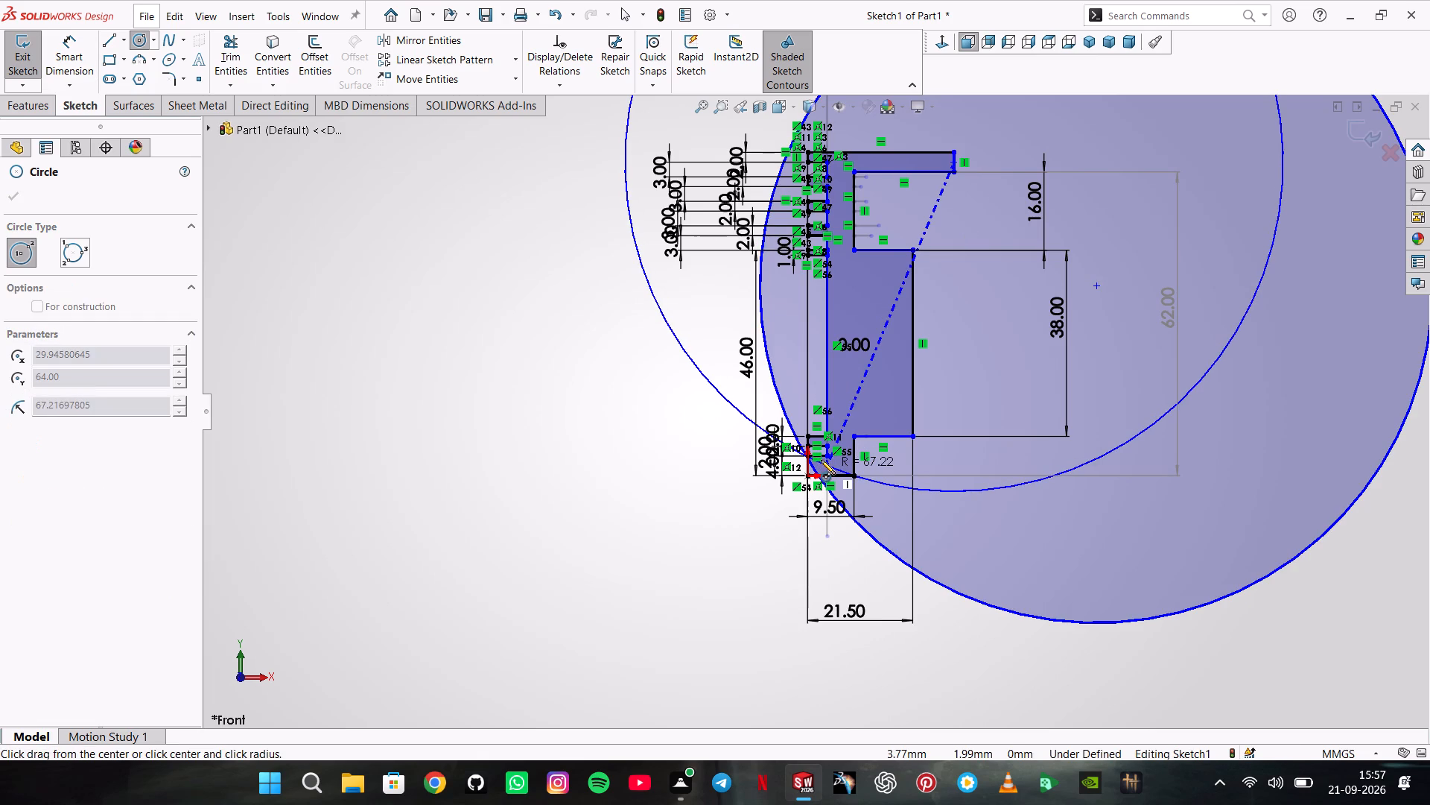
Dimension the horizontal distance between the top flange's end edge and the profile's grooved outer edge as 93/2 (46.5 mm).
click(91, 47)
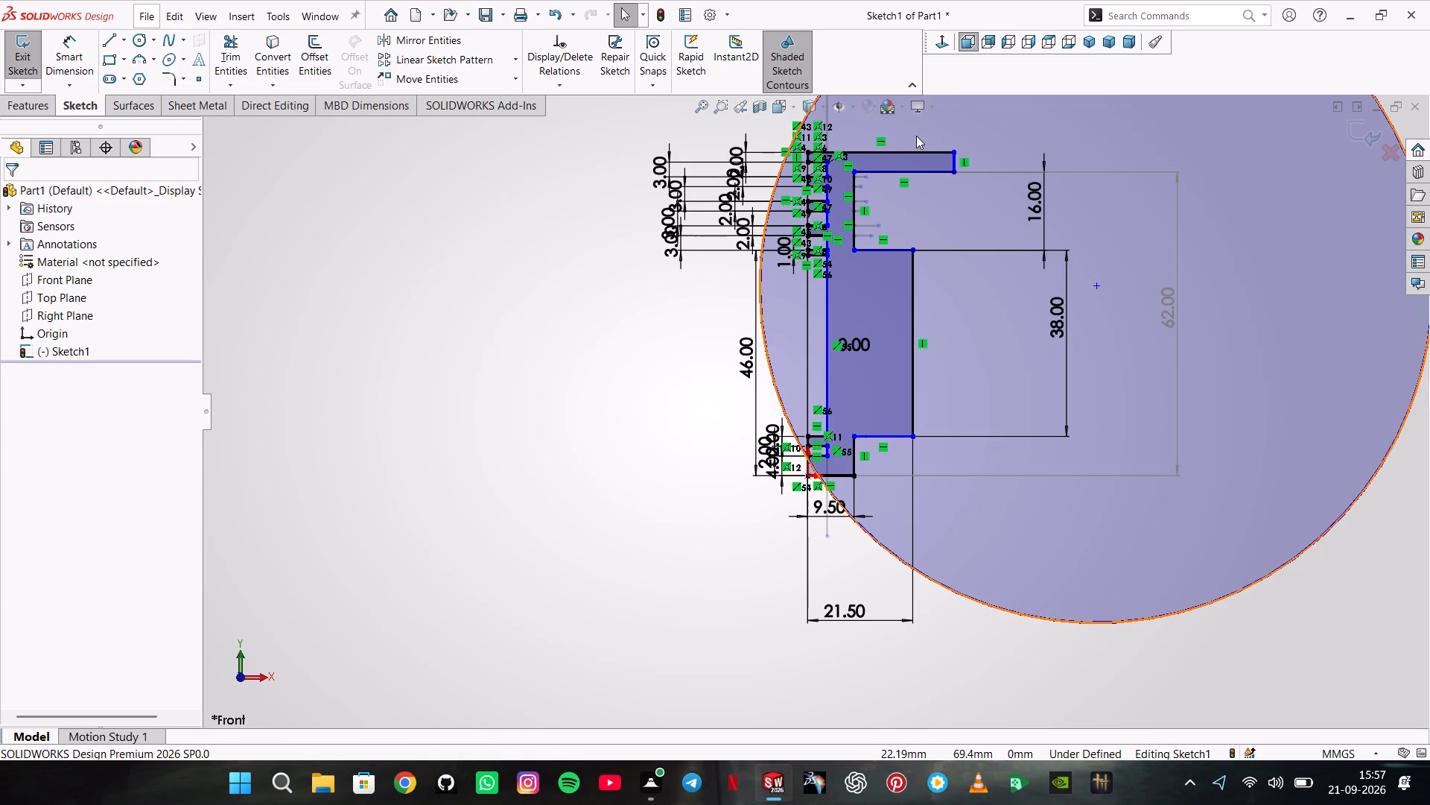
click(75, 68)
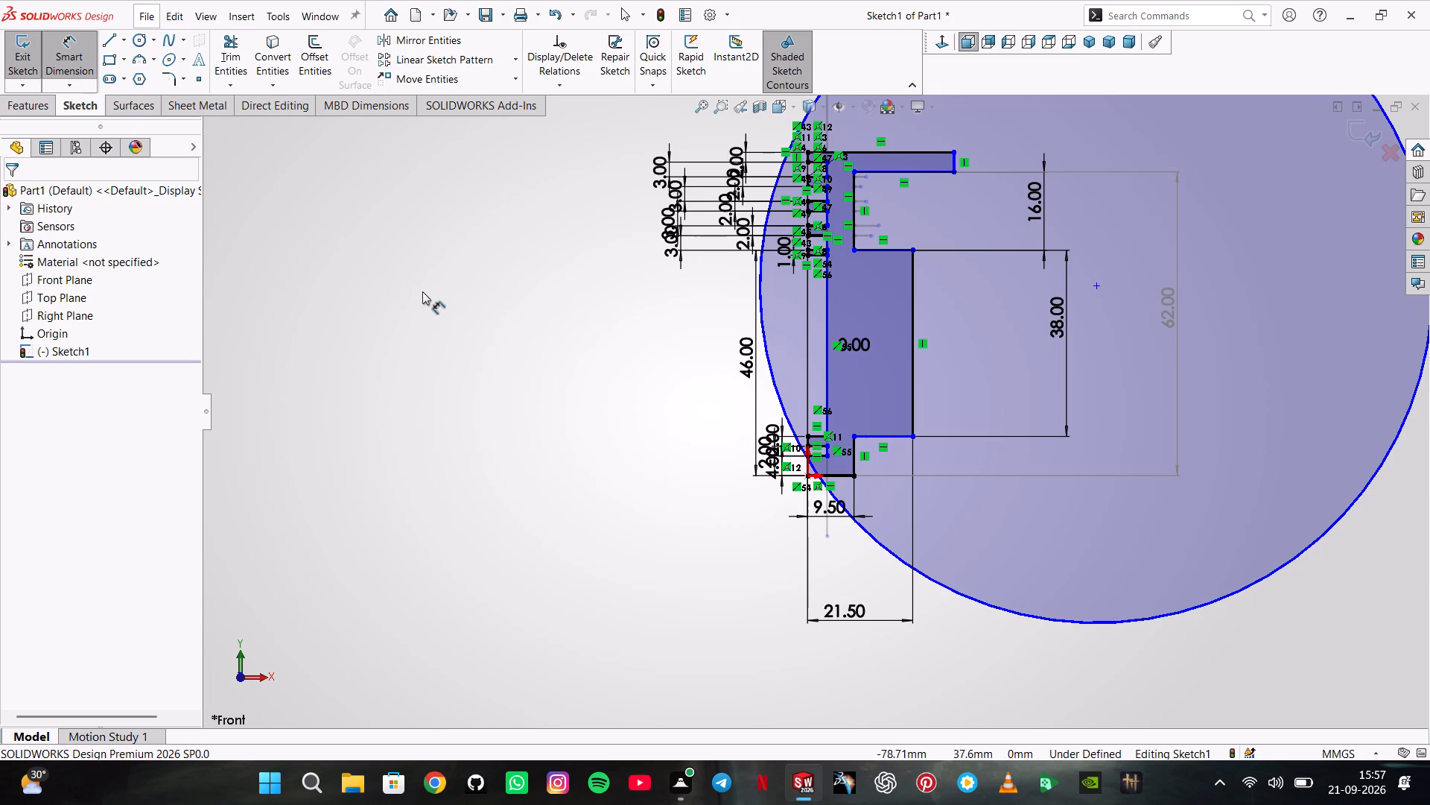
key(ctrl+shift+super+b)
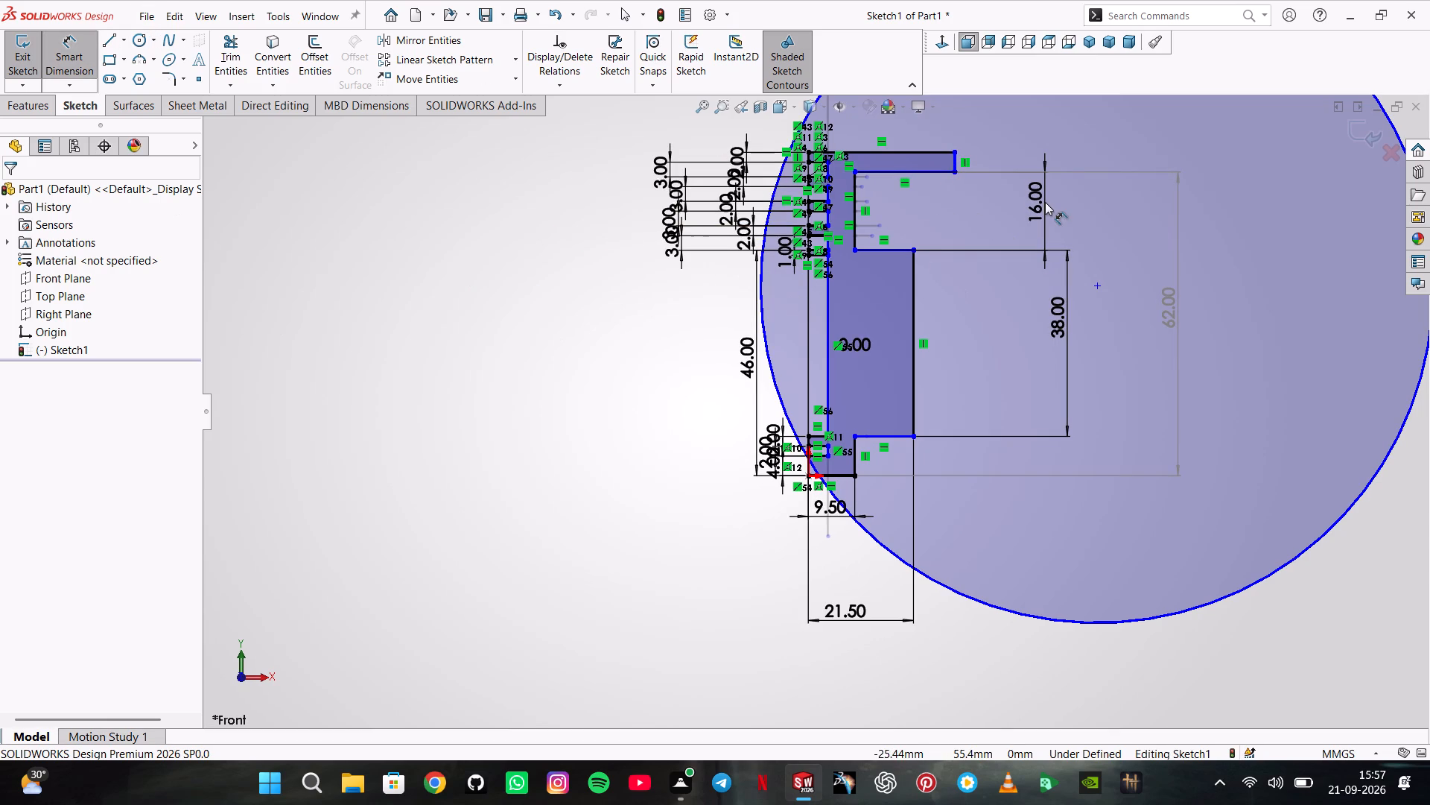
key(ctrl+shift+super+b)
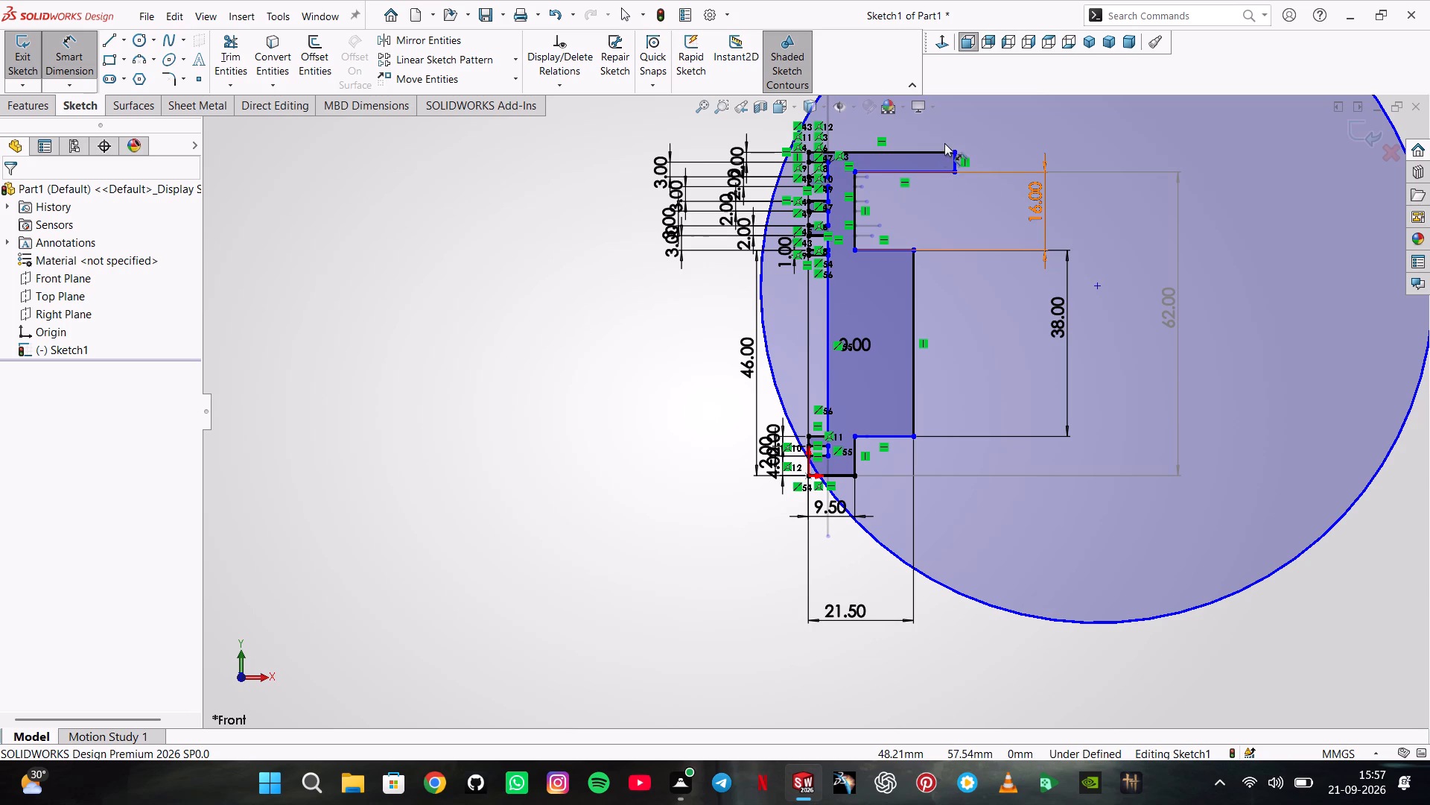
key(ctrl+shift+super+b)
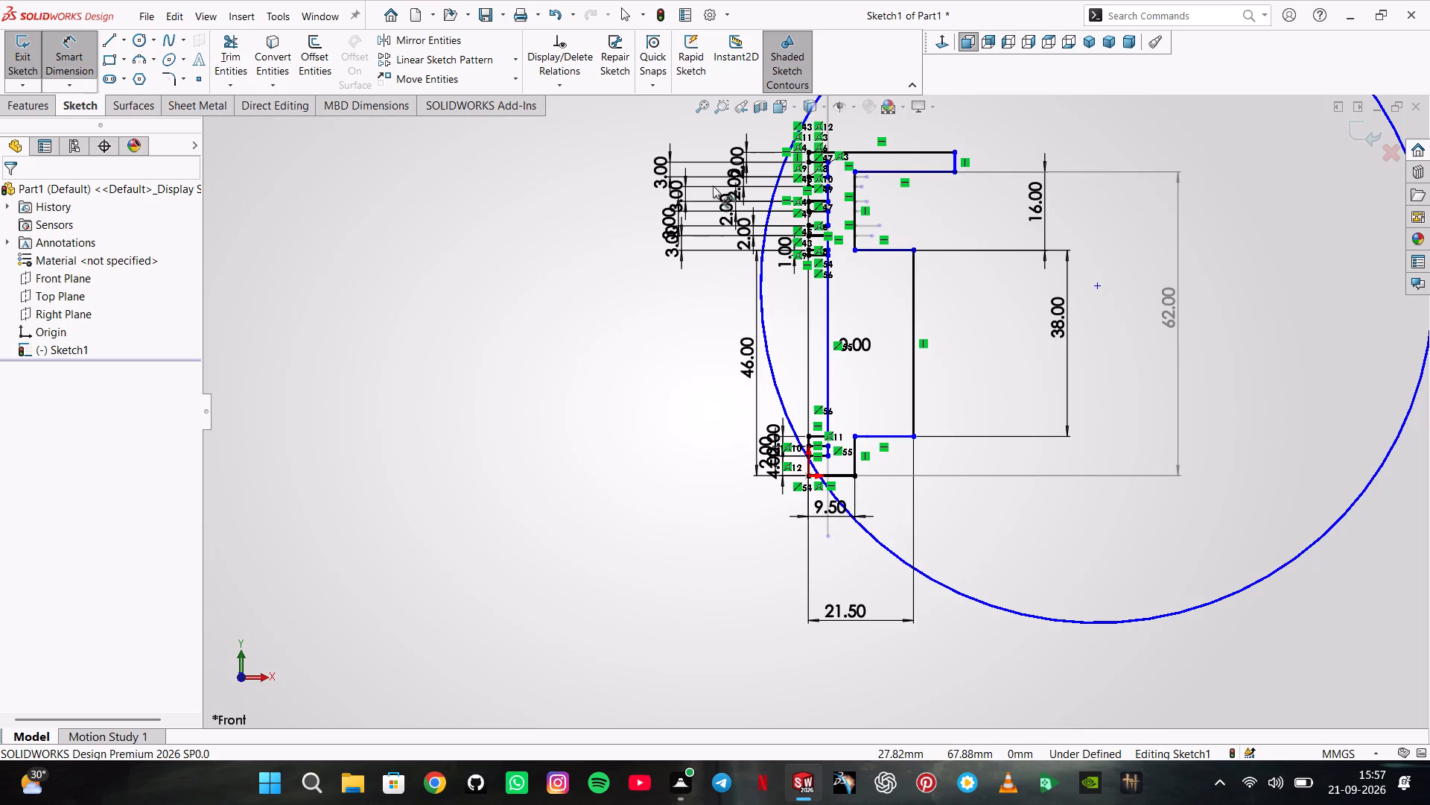
click(953, 162)
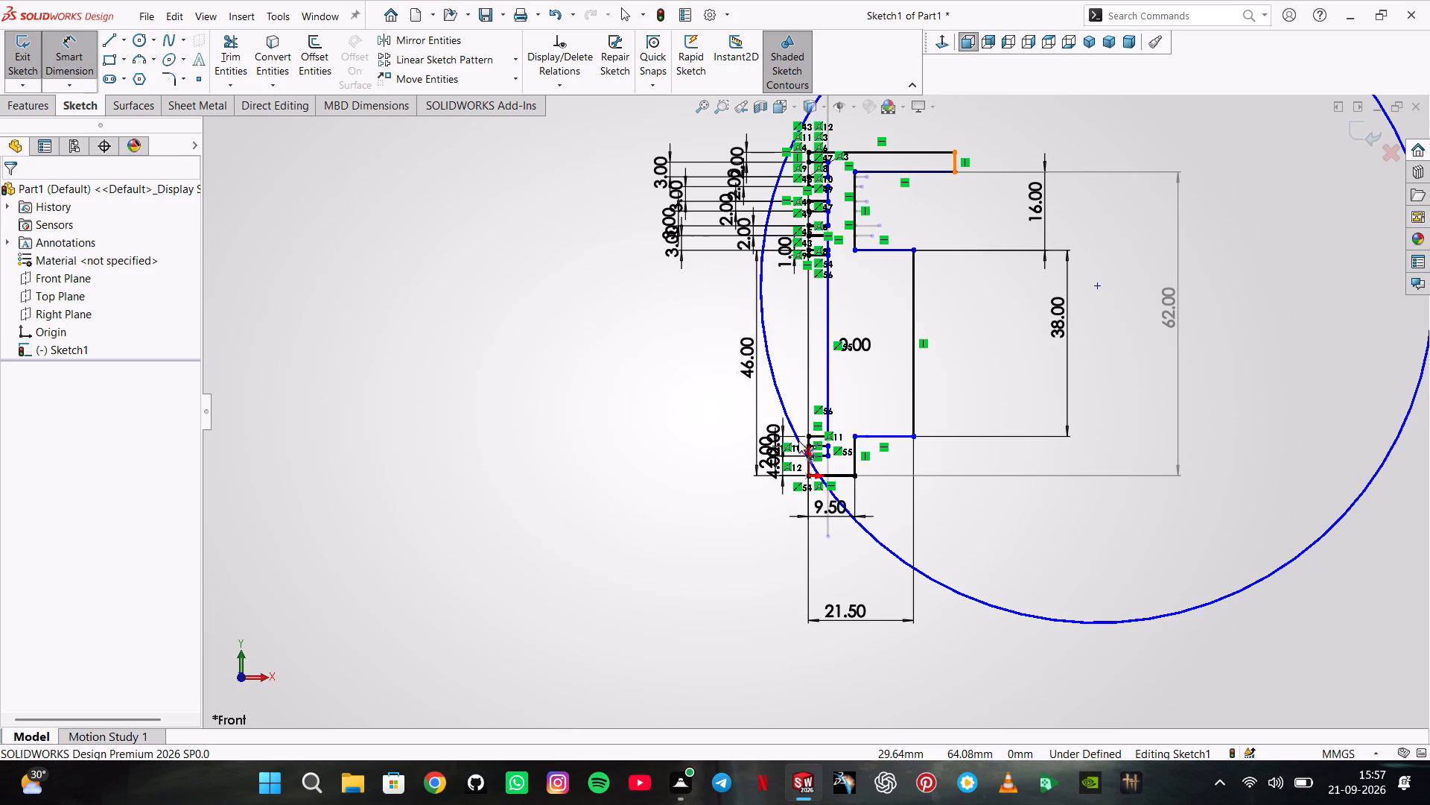
scroll(816, 446, down, 6)
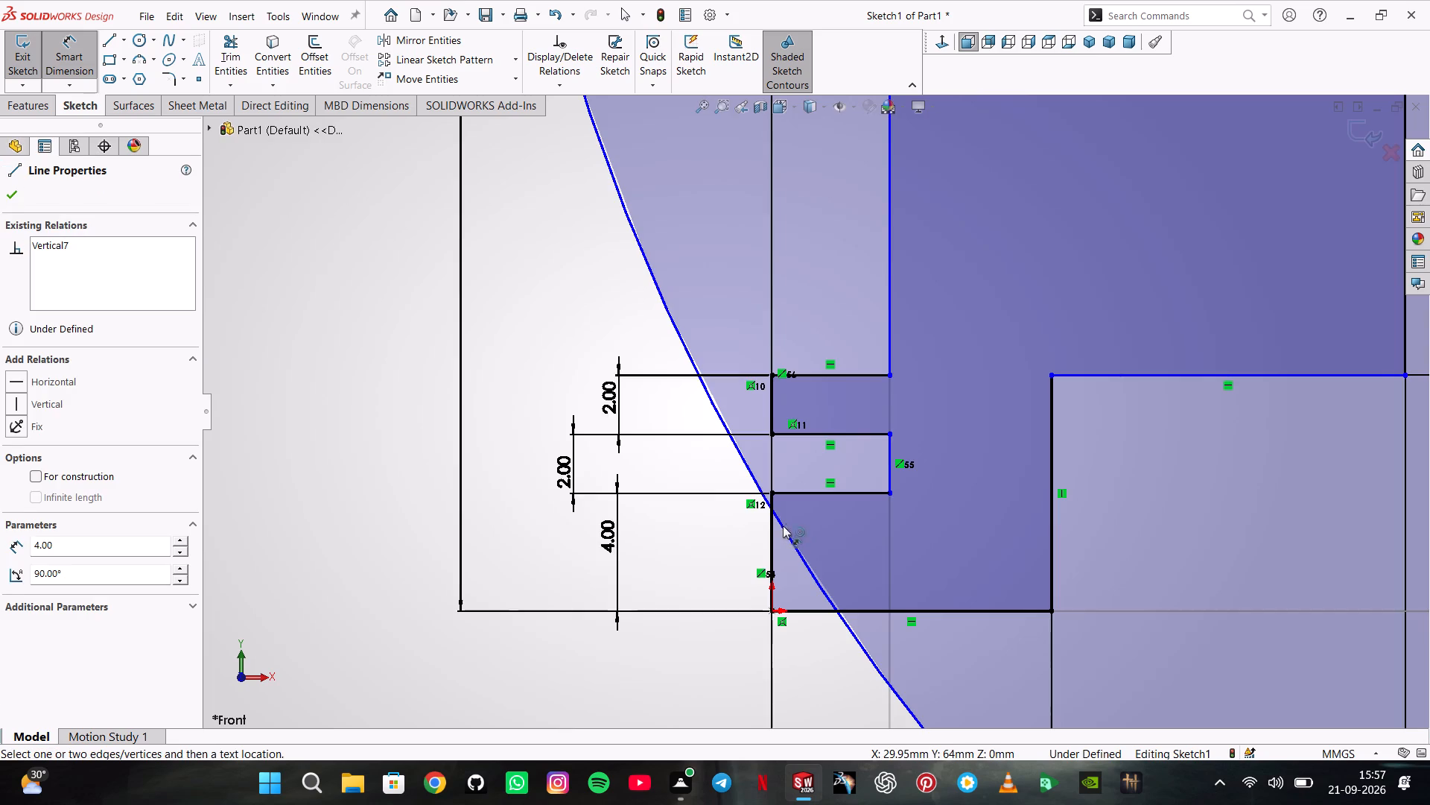
click(772, 537)
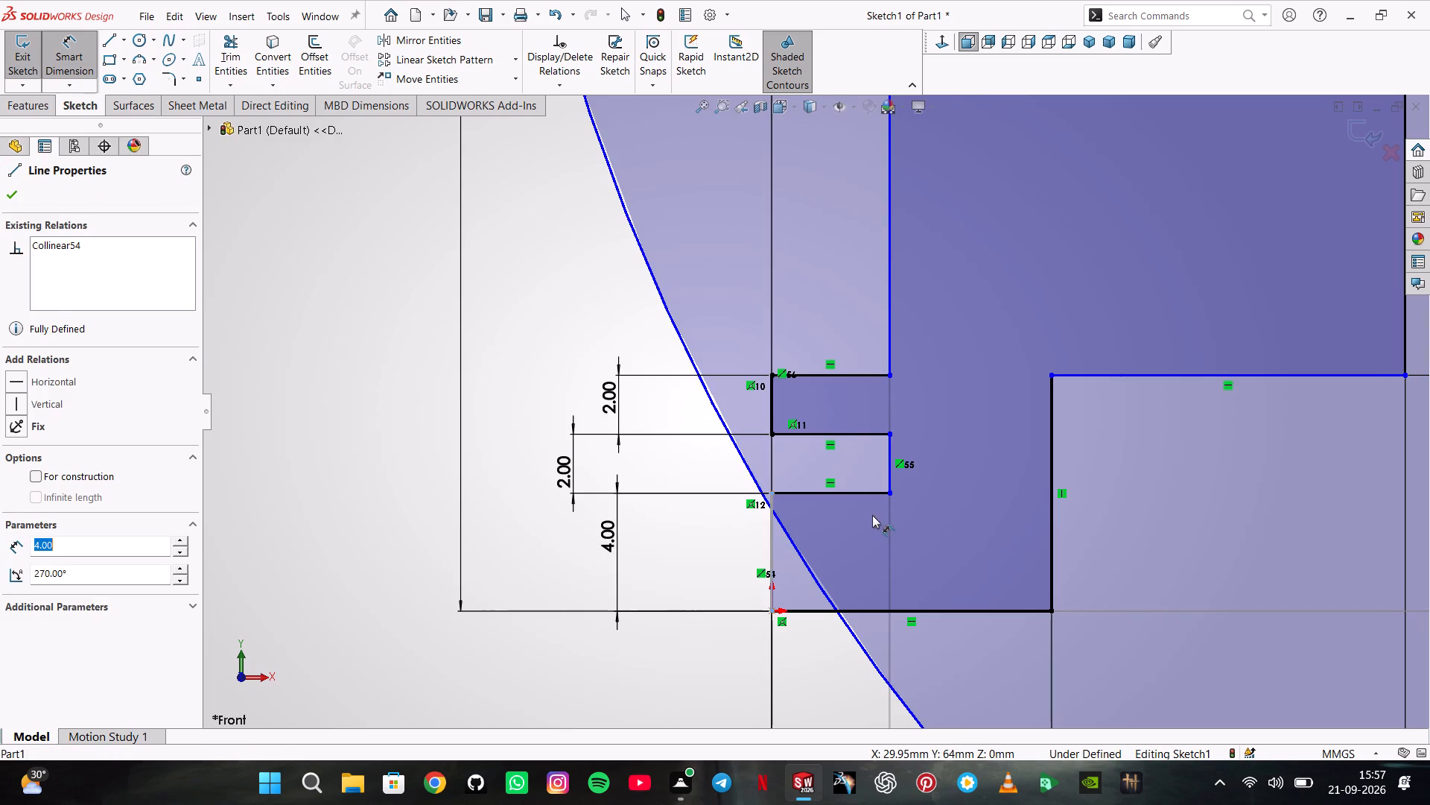
scroll(985, 515, up, 9)
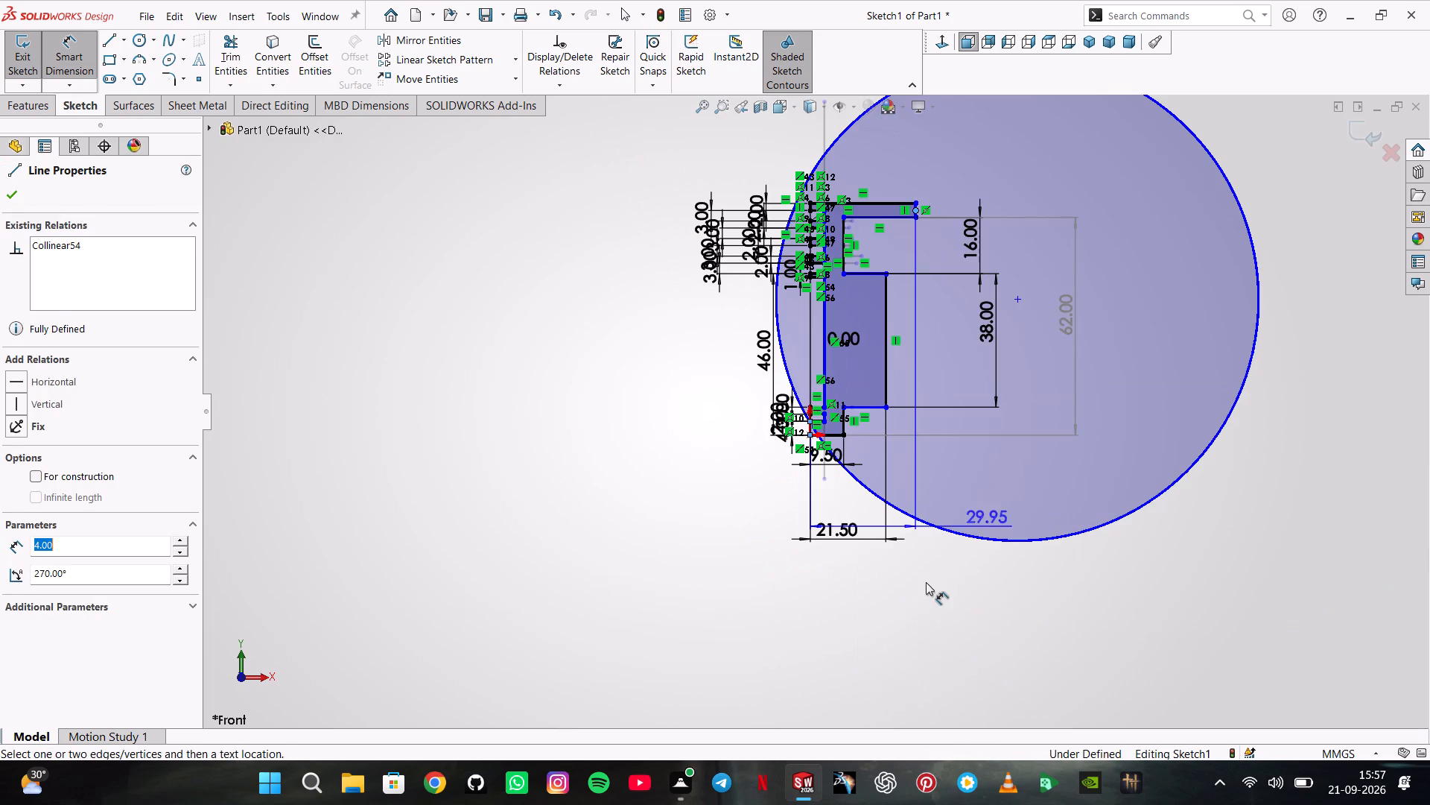
click(899, 566)
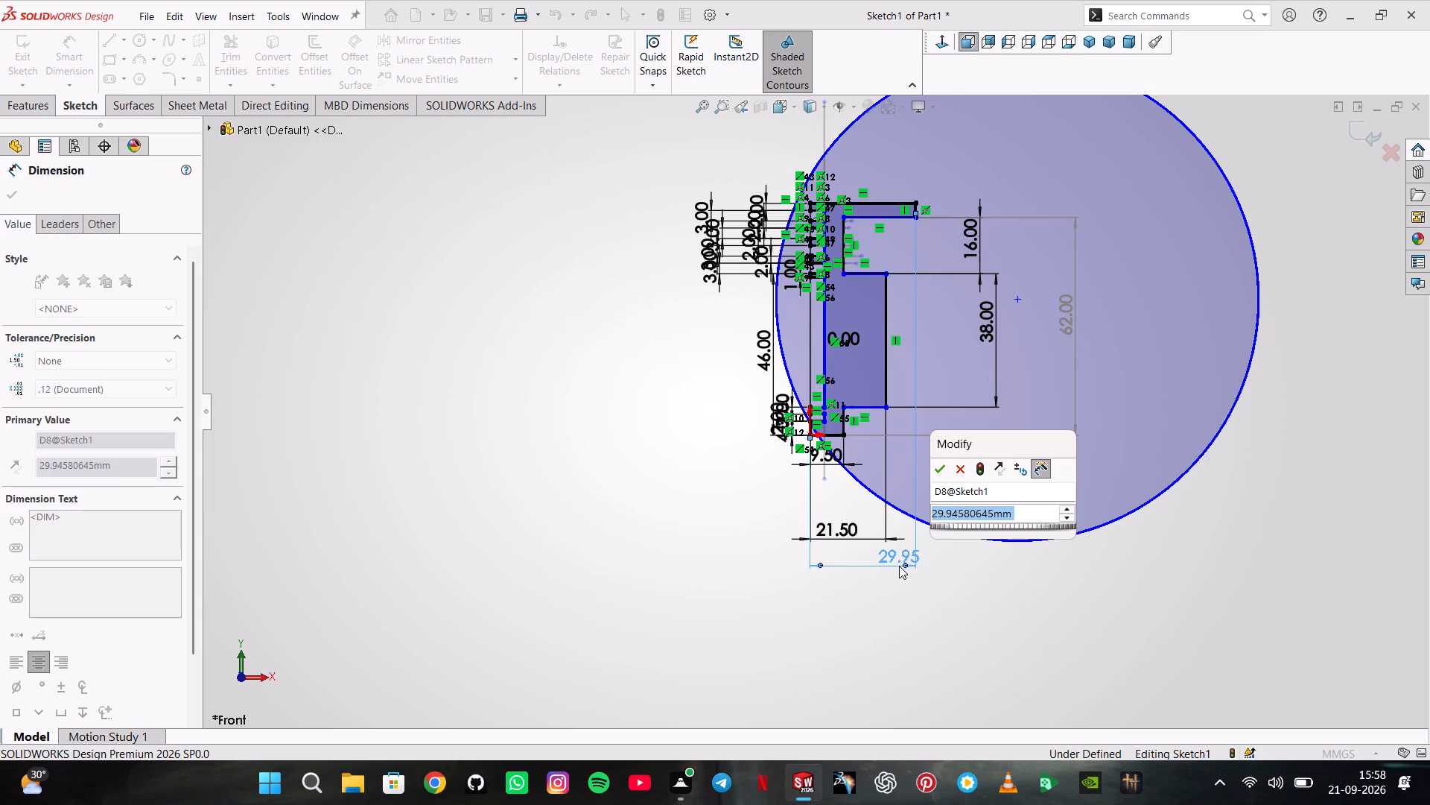
text(93/2)
key(Return)
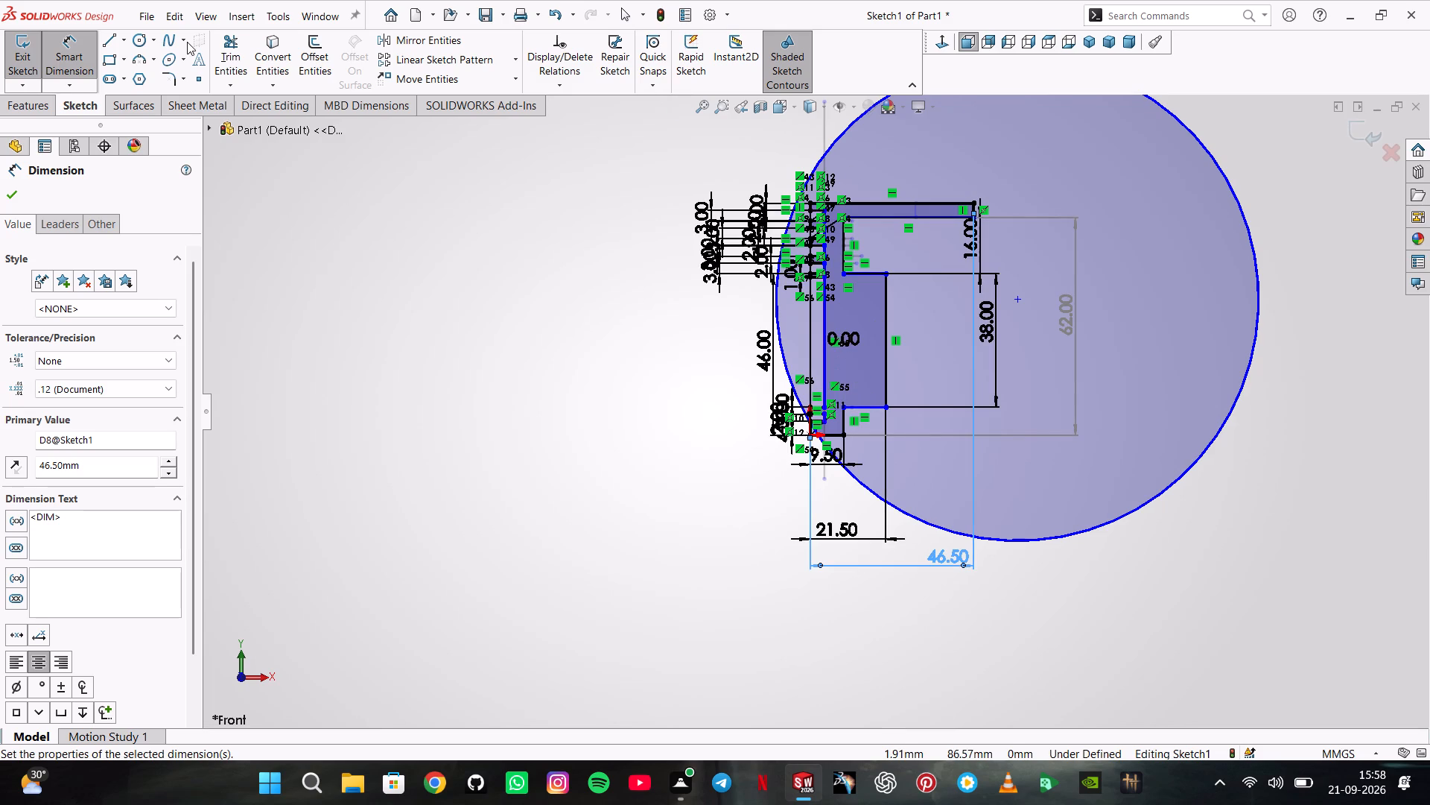
Dimension the circle's diameter as 189*2 (378 mm).
click(1242, 382)
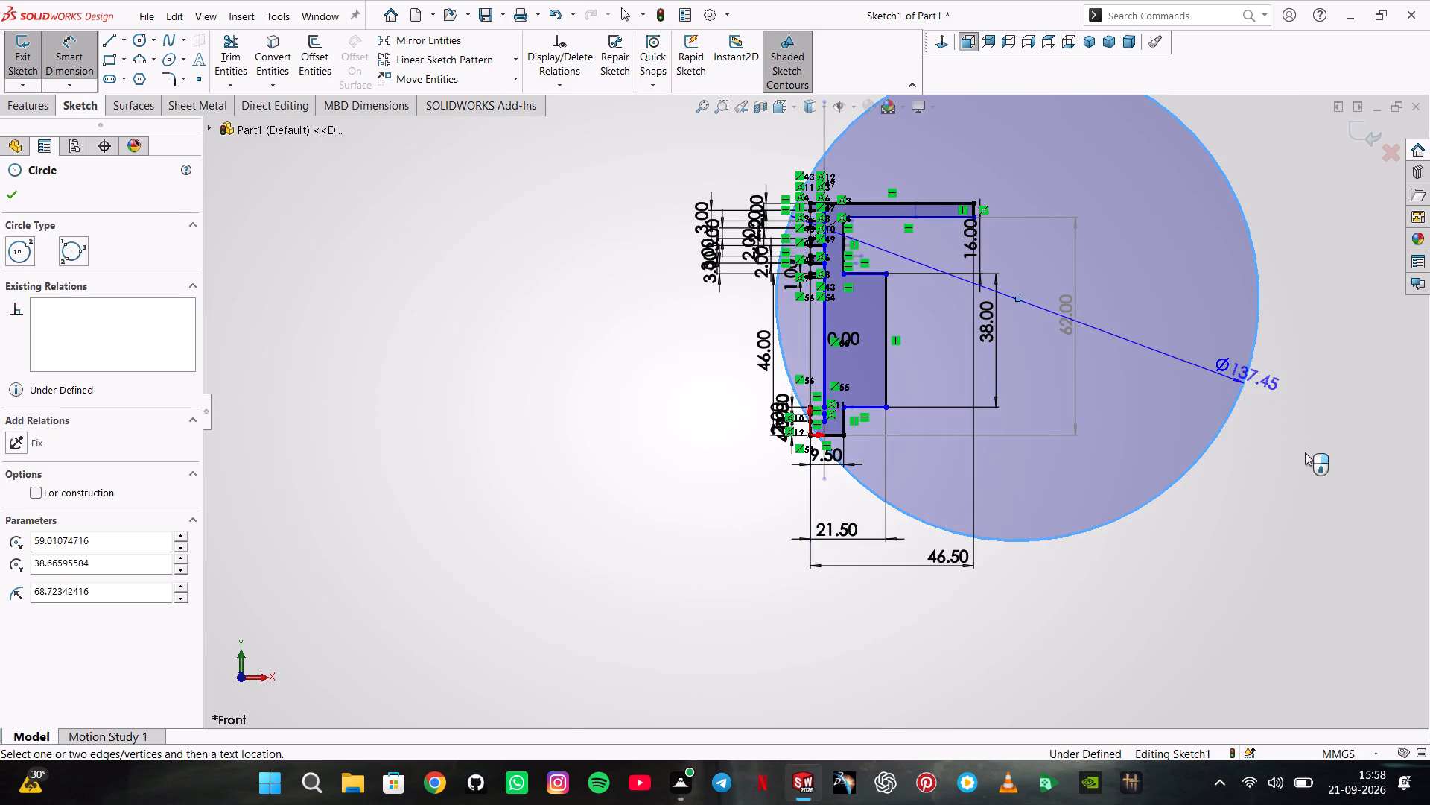
click(1305, 452)
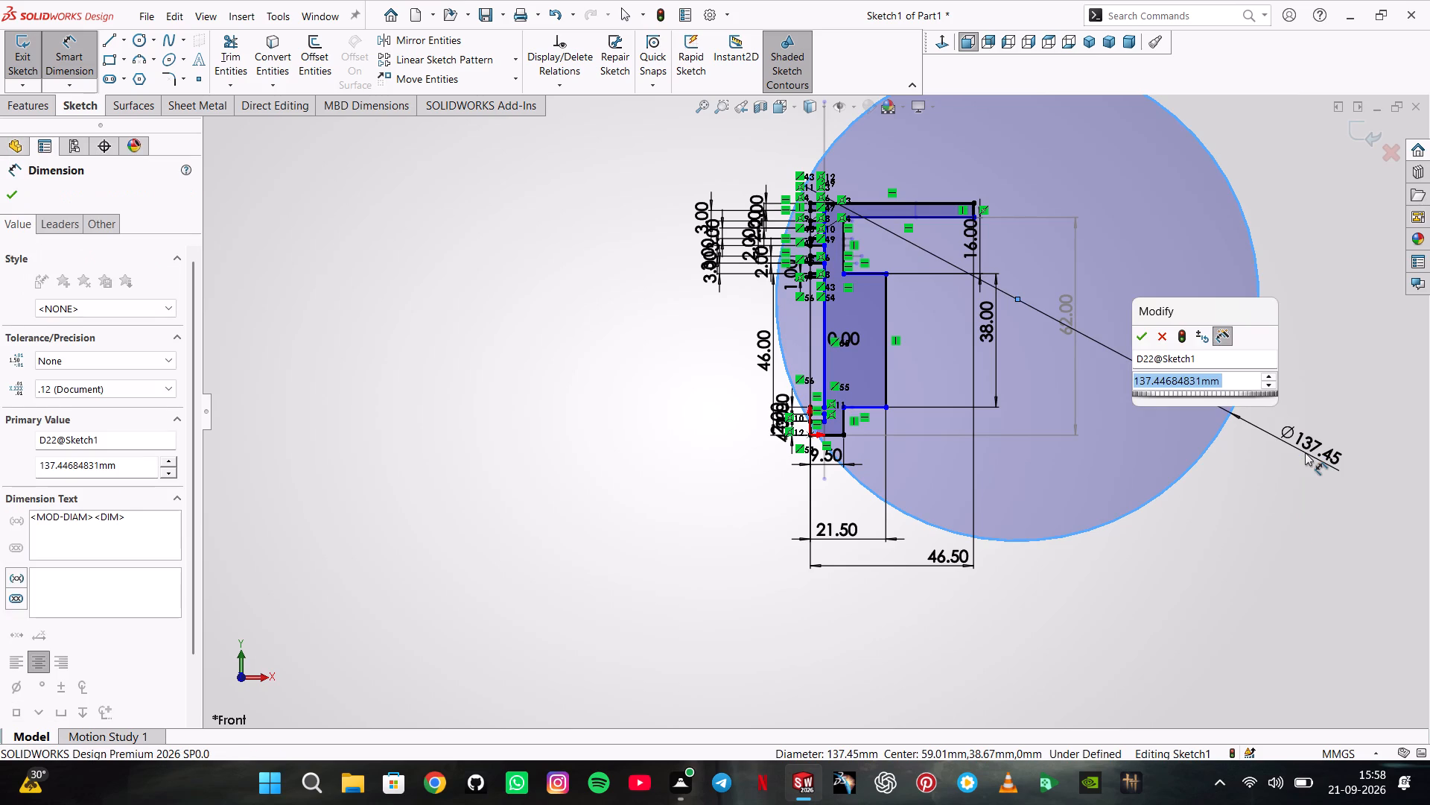
text(189*2)
key(Return)
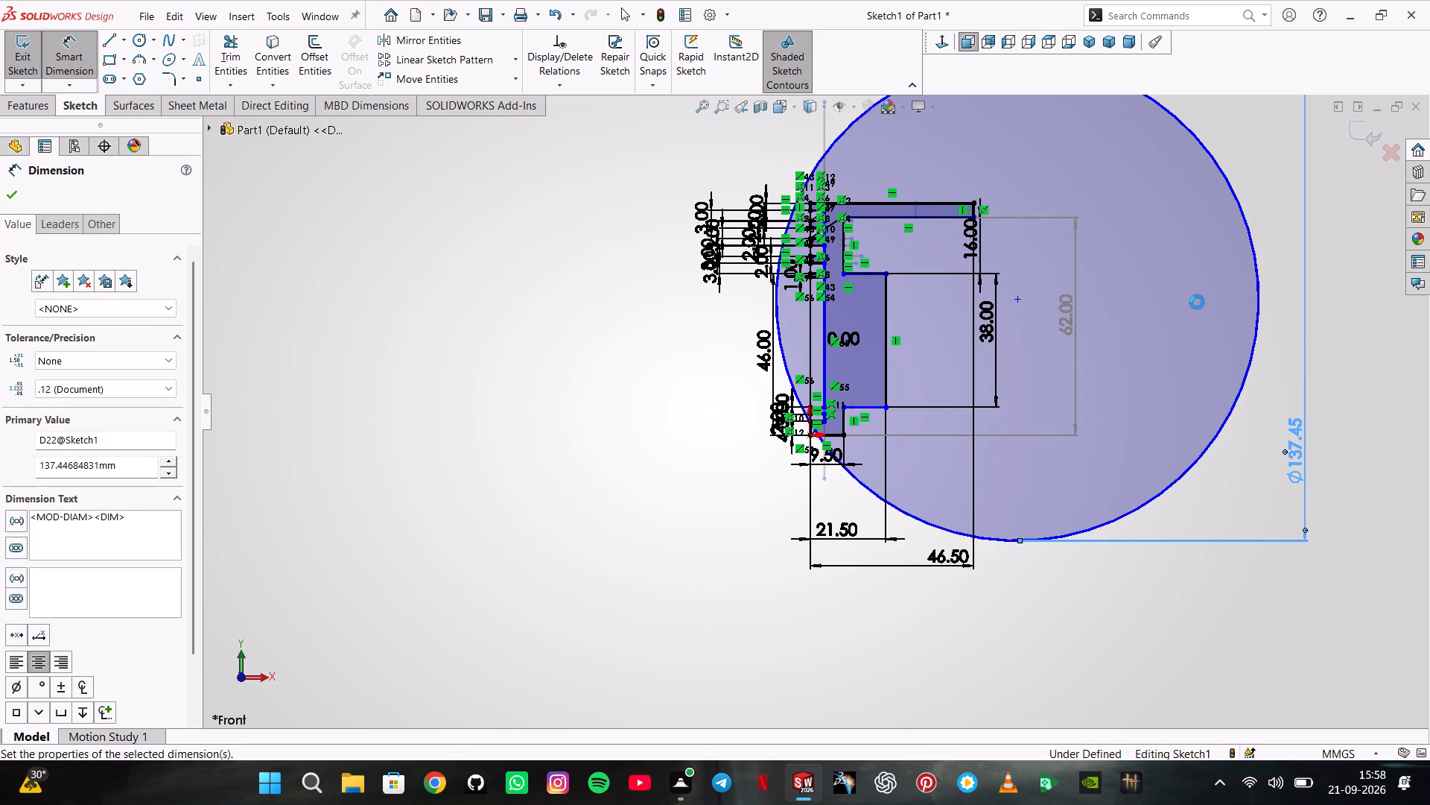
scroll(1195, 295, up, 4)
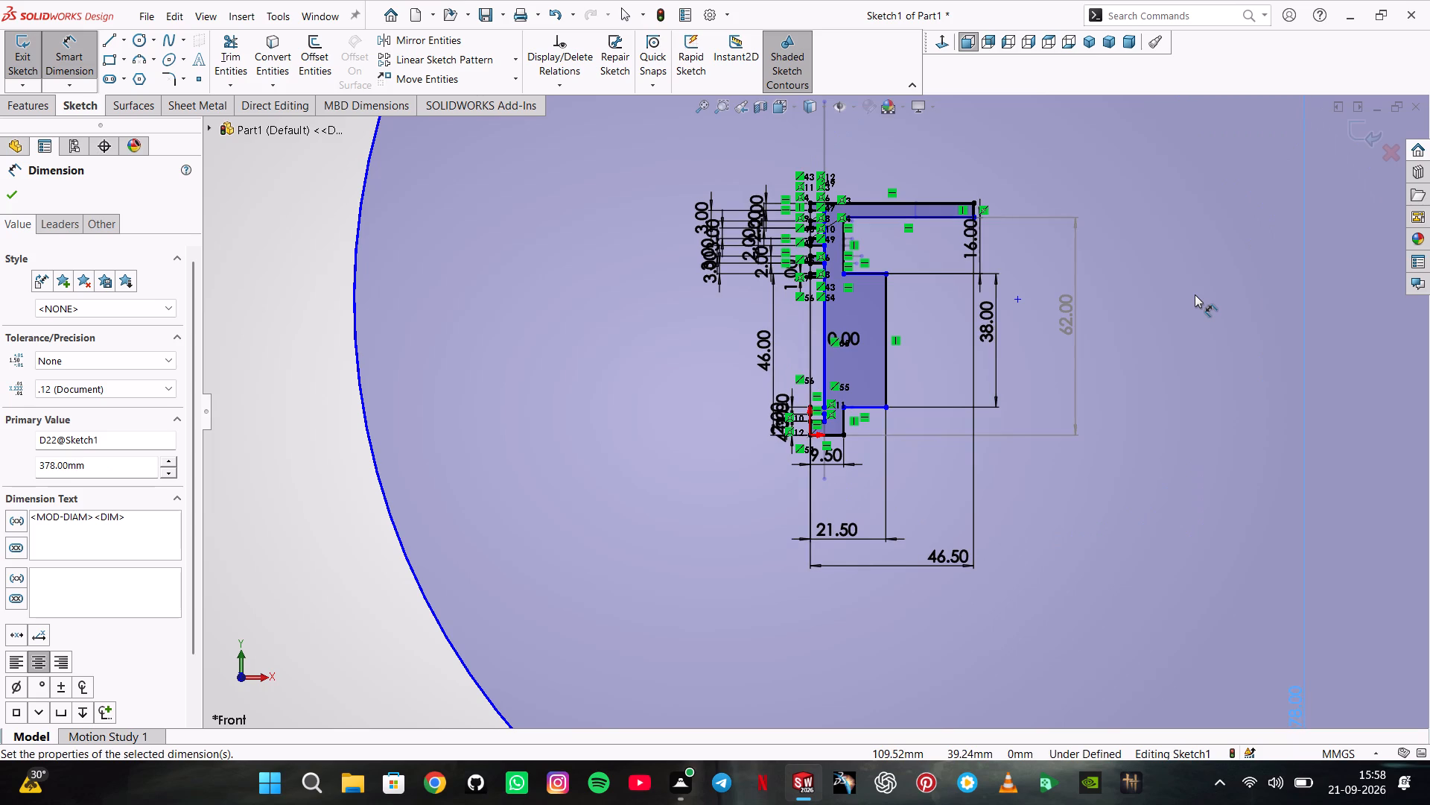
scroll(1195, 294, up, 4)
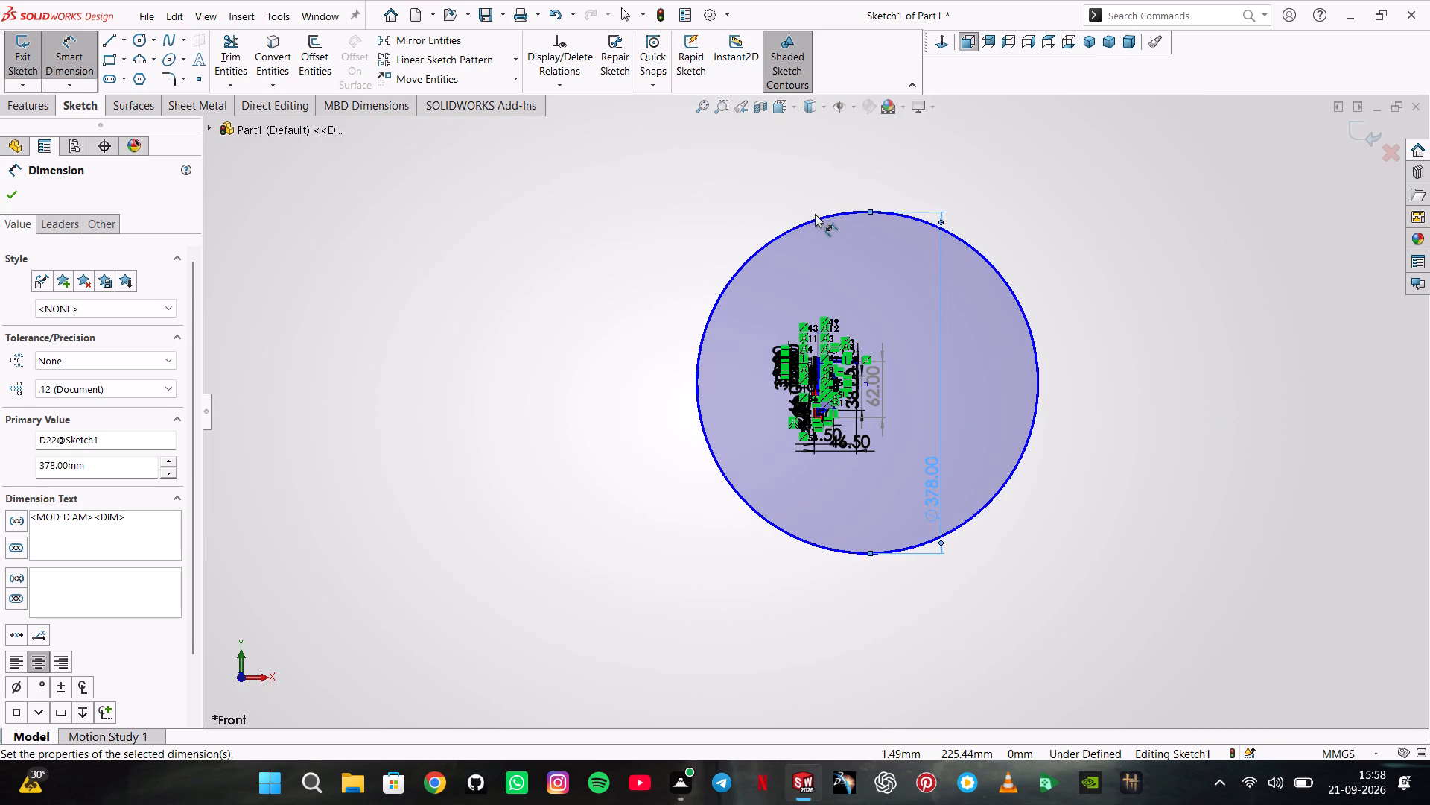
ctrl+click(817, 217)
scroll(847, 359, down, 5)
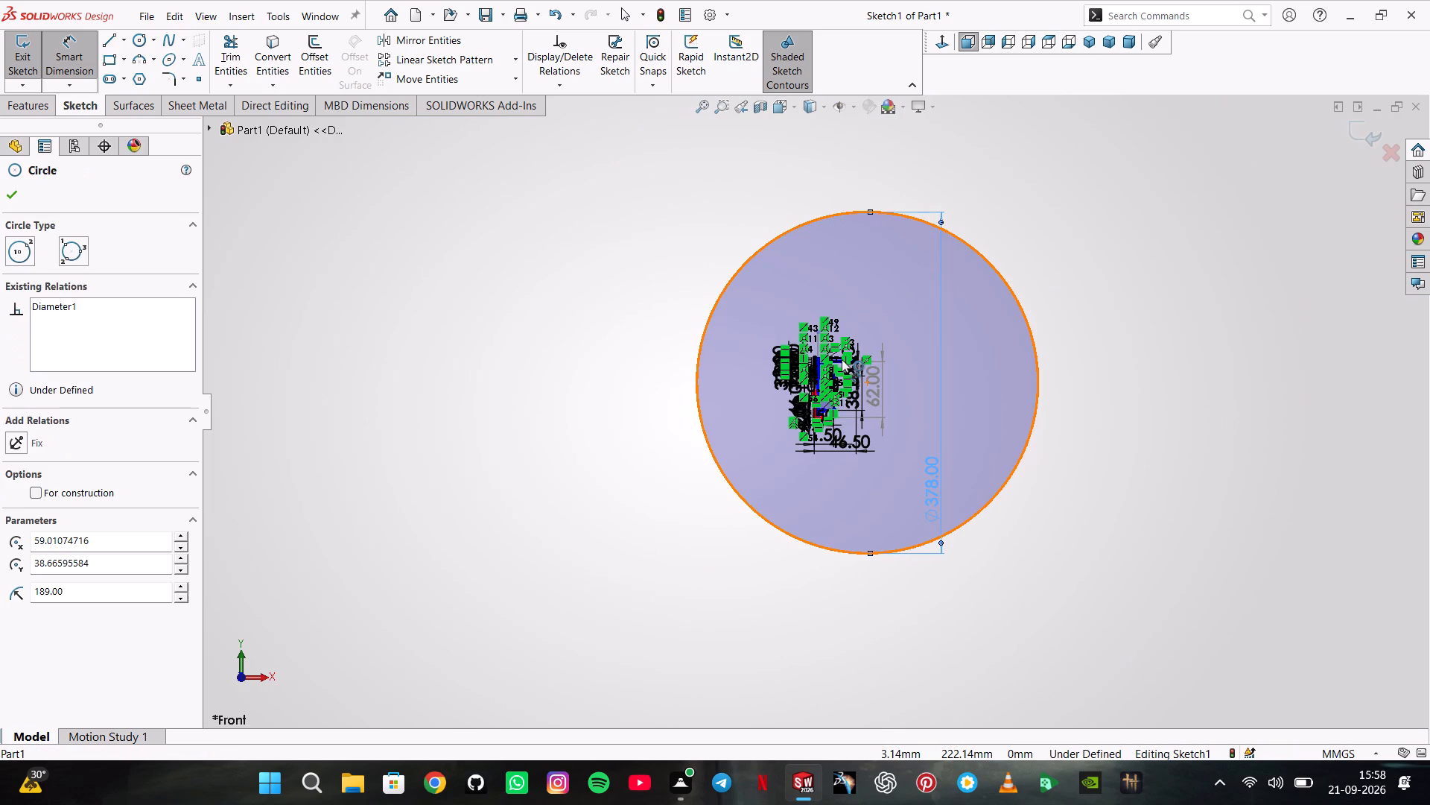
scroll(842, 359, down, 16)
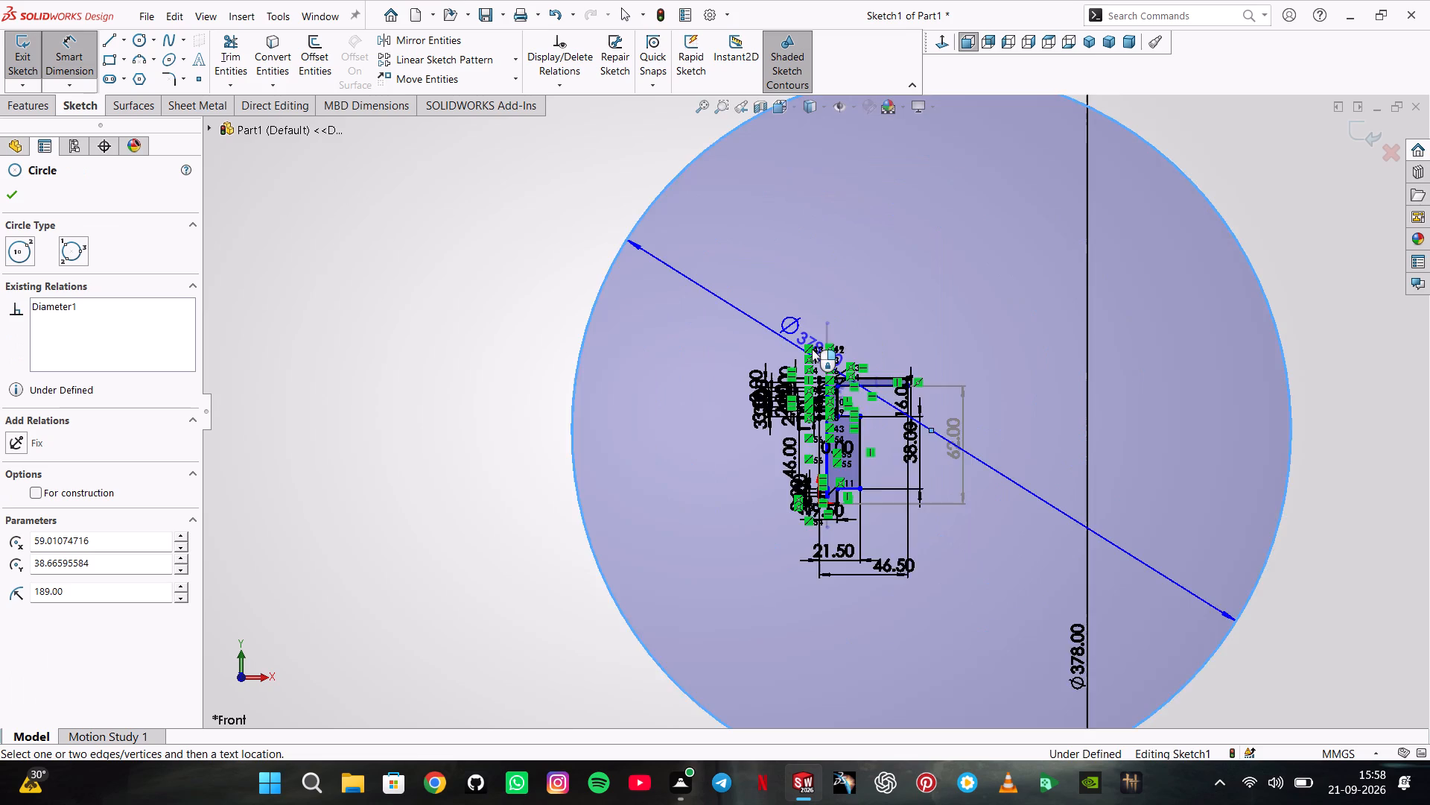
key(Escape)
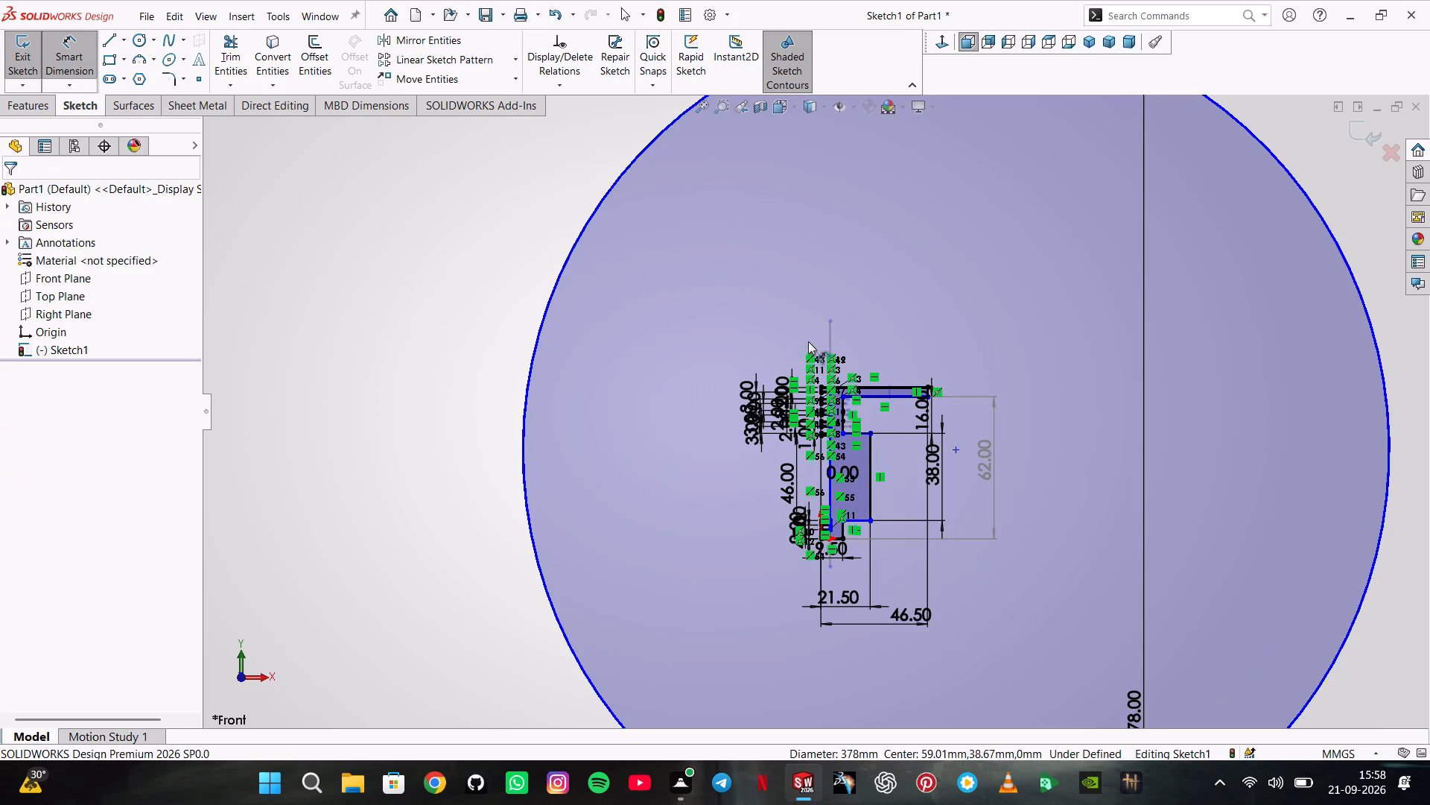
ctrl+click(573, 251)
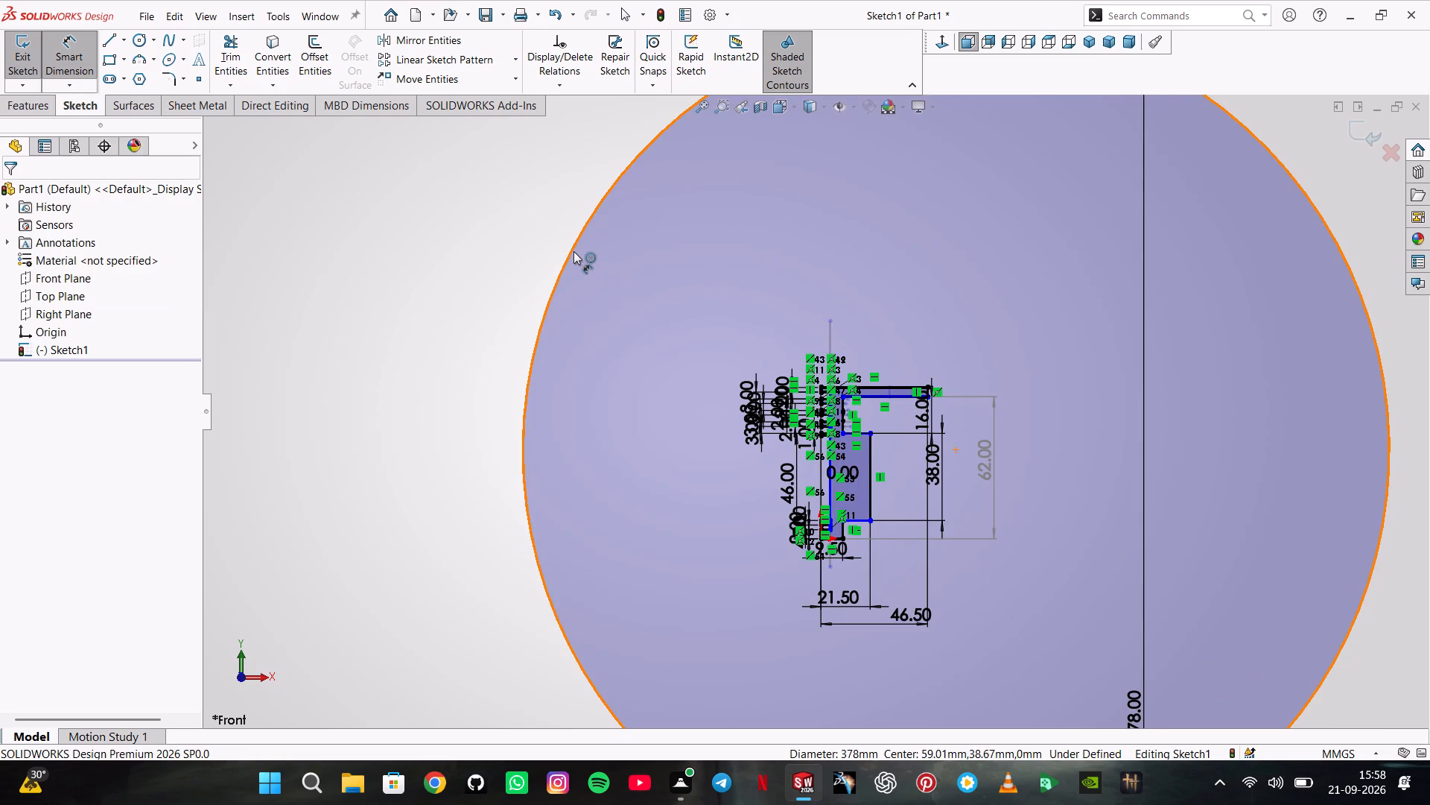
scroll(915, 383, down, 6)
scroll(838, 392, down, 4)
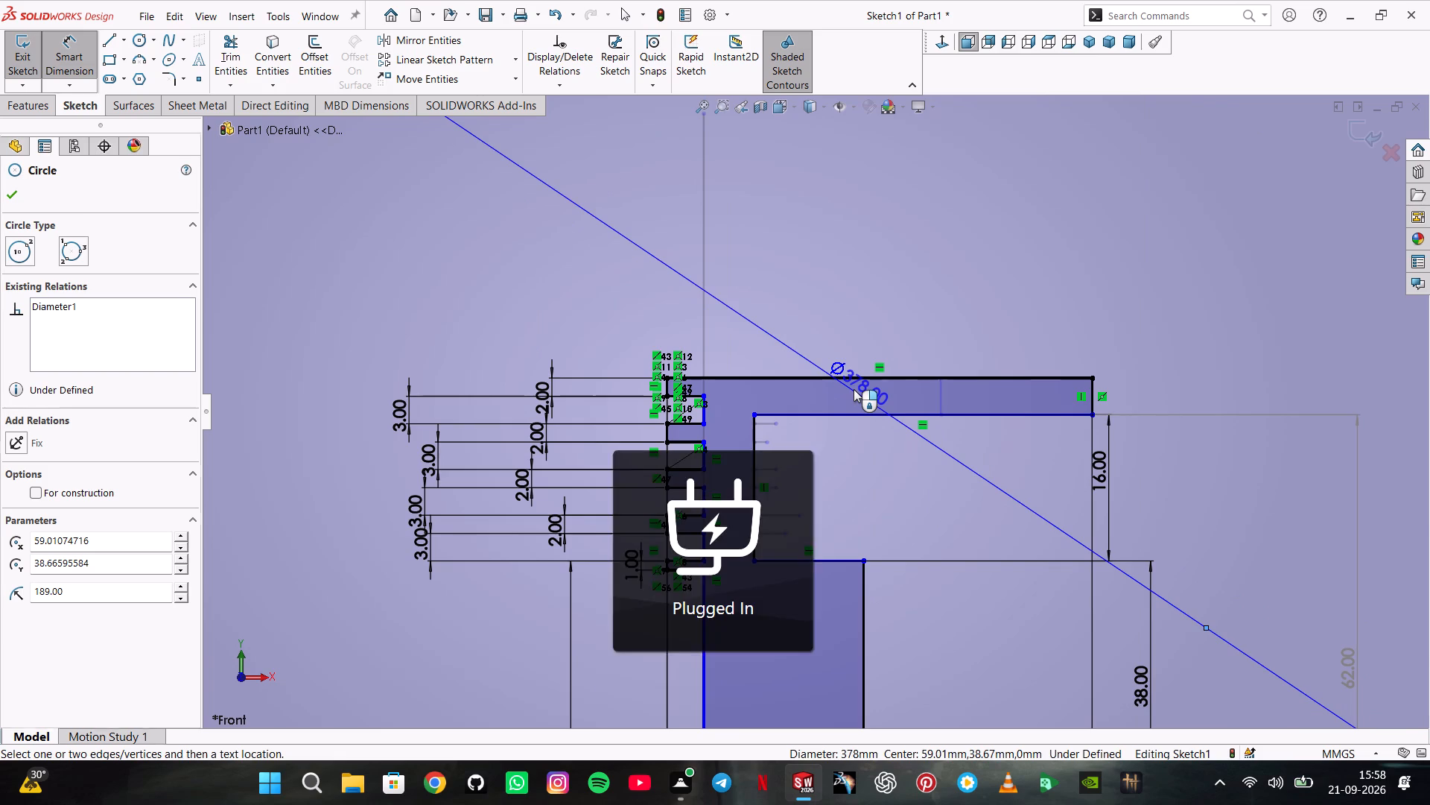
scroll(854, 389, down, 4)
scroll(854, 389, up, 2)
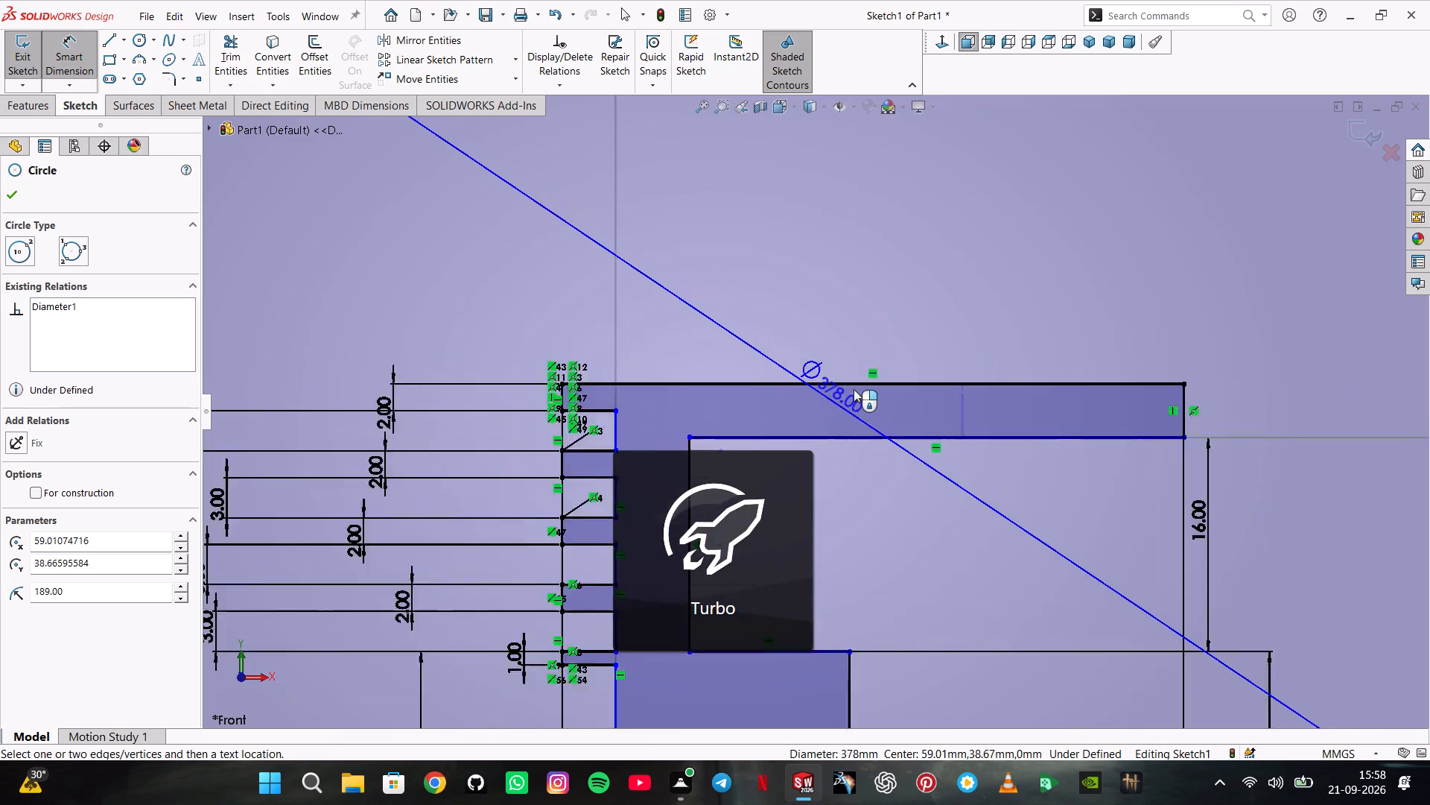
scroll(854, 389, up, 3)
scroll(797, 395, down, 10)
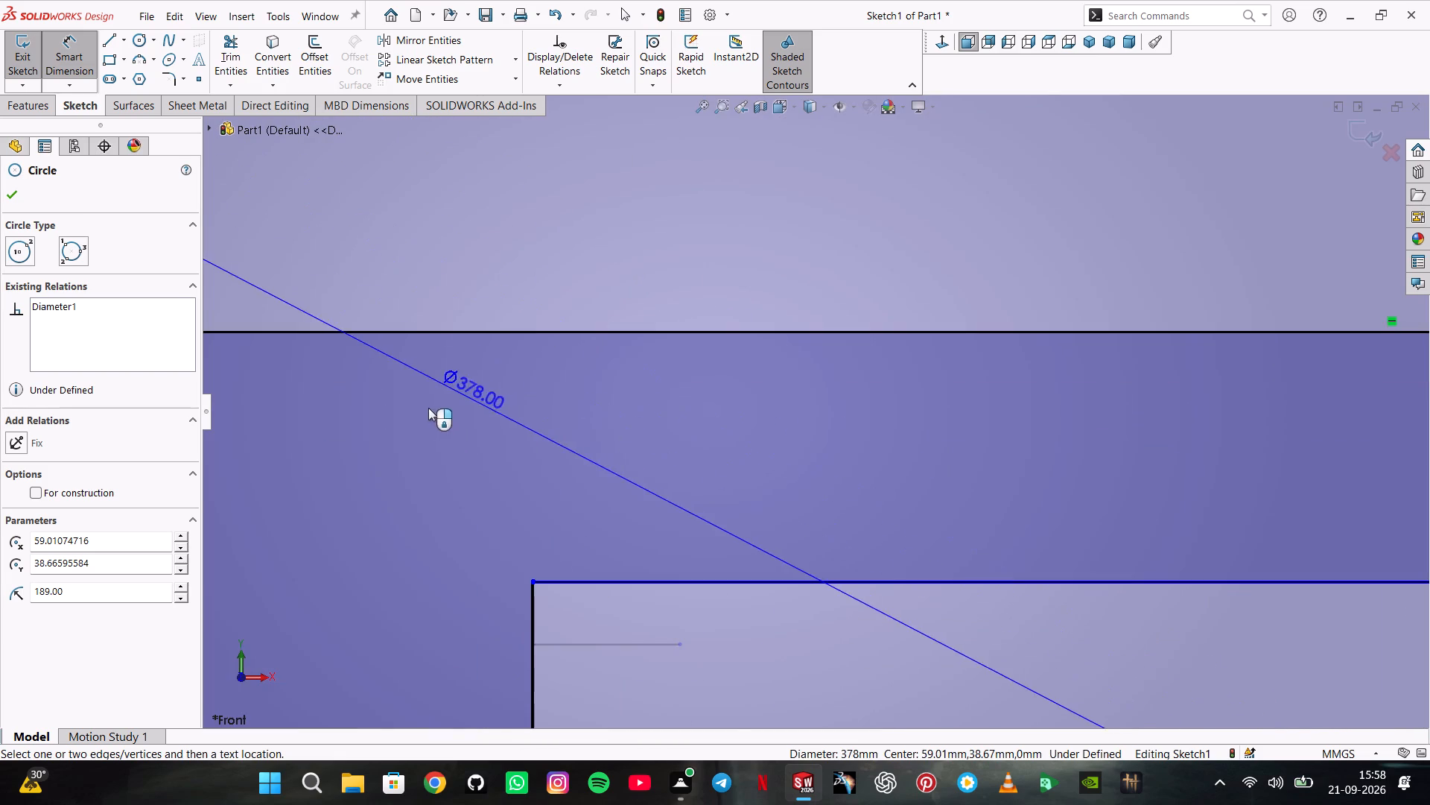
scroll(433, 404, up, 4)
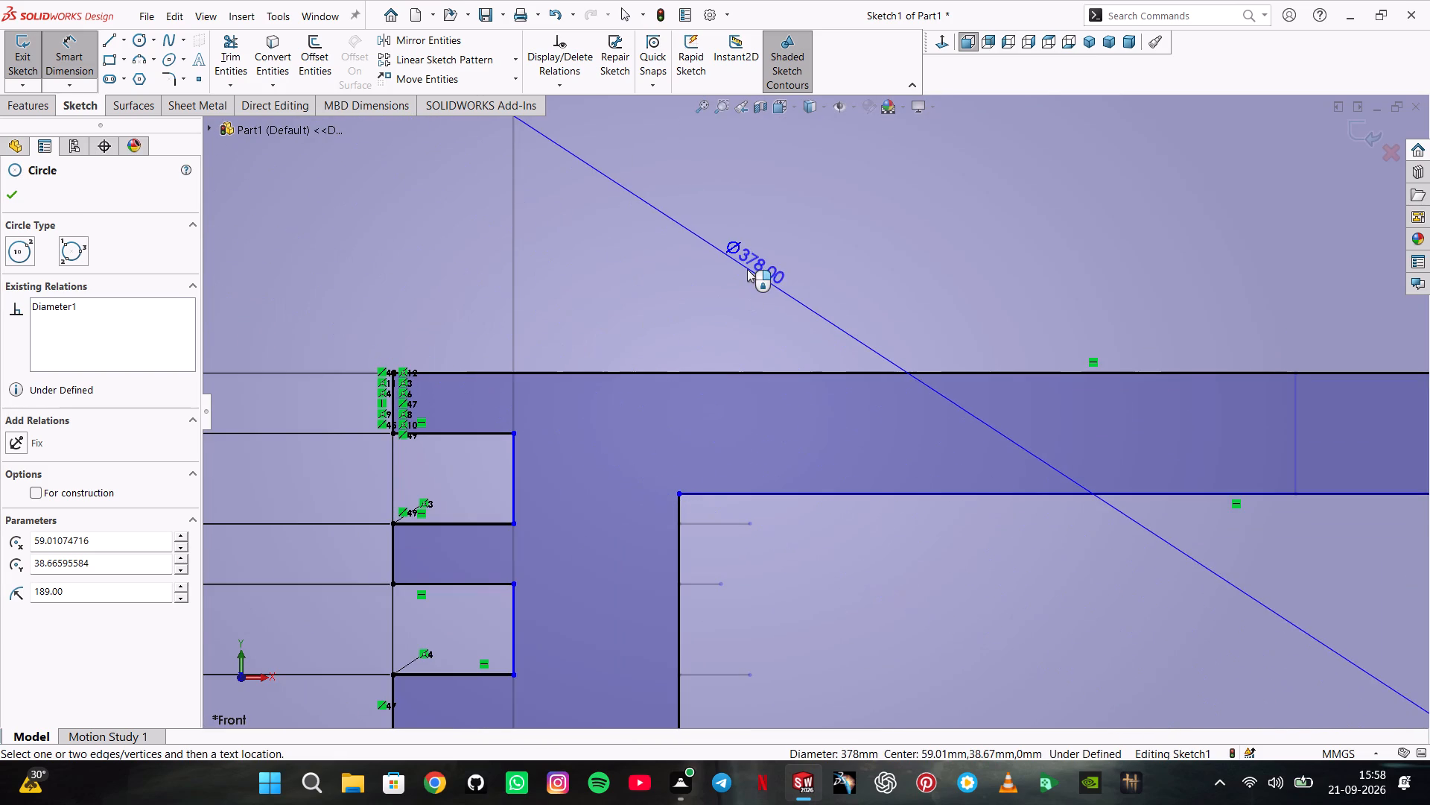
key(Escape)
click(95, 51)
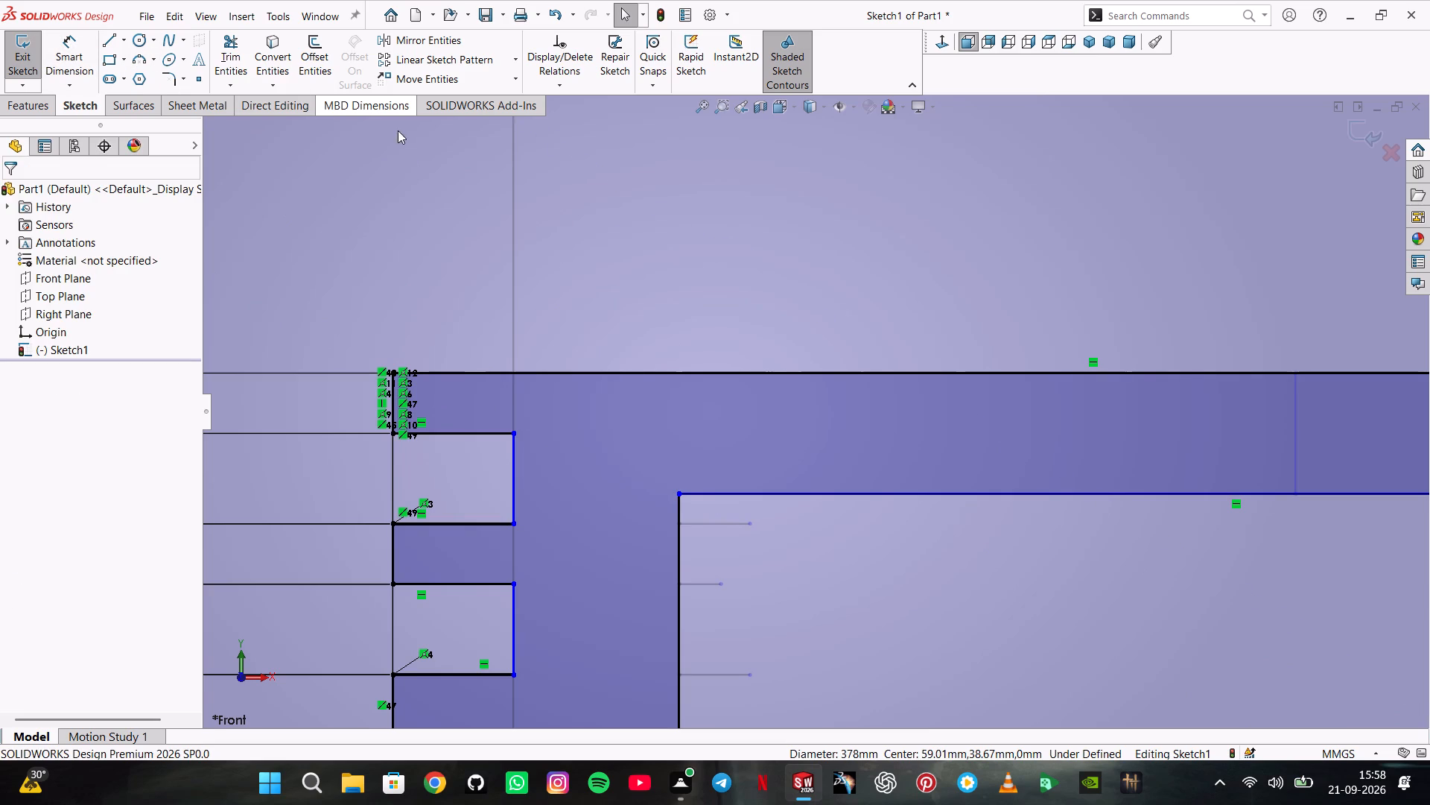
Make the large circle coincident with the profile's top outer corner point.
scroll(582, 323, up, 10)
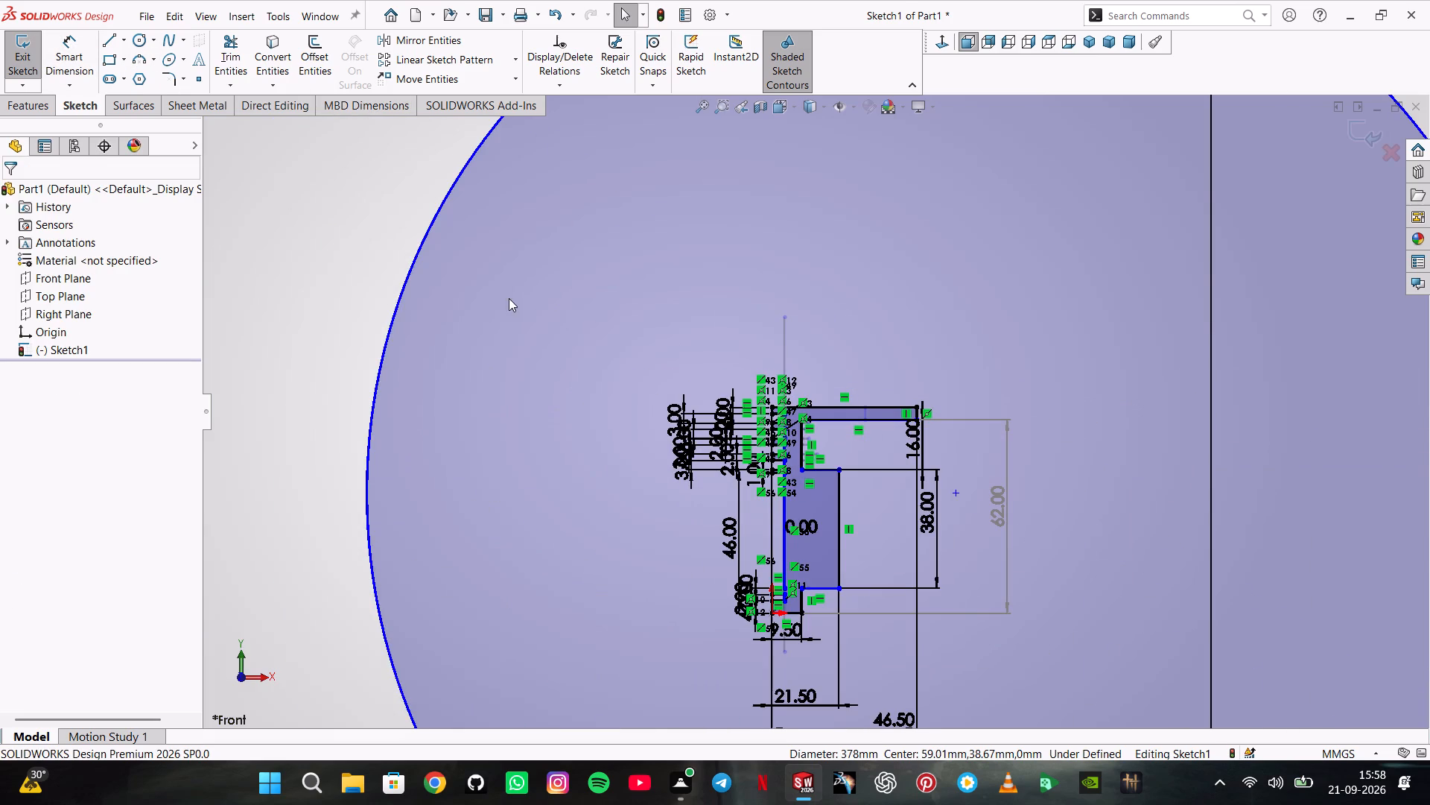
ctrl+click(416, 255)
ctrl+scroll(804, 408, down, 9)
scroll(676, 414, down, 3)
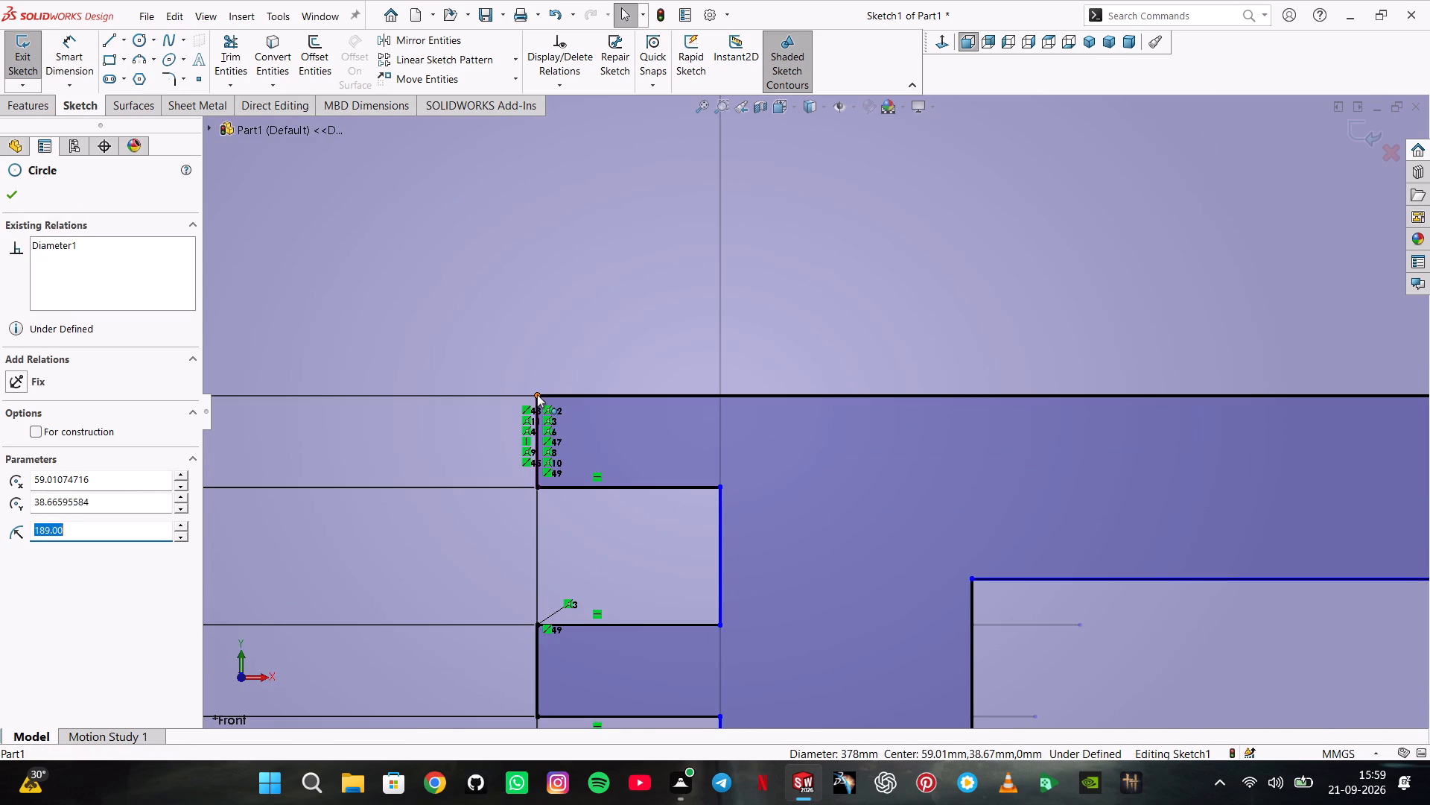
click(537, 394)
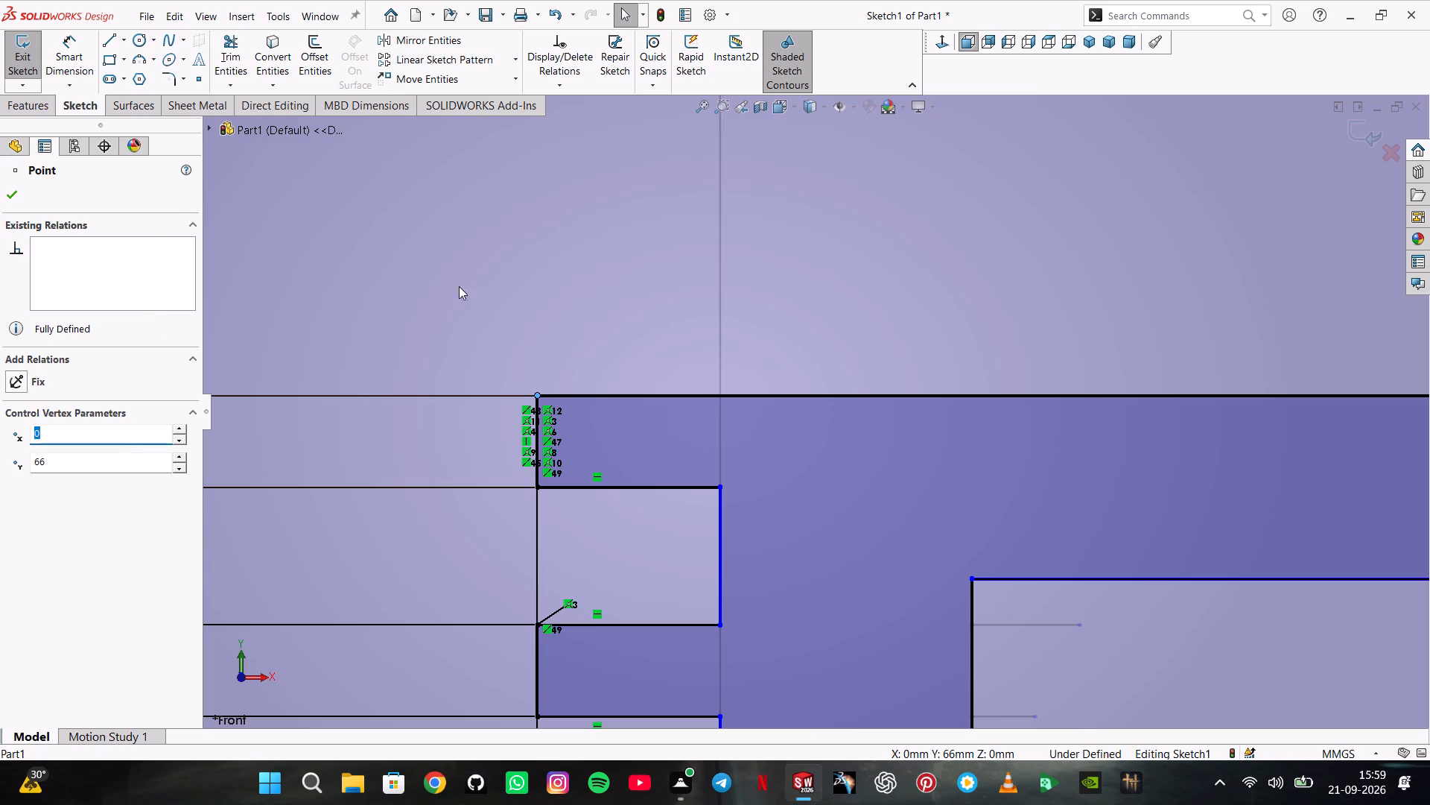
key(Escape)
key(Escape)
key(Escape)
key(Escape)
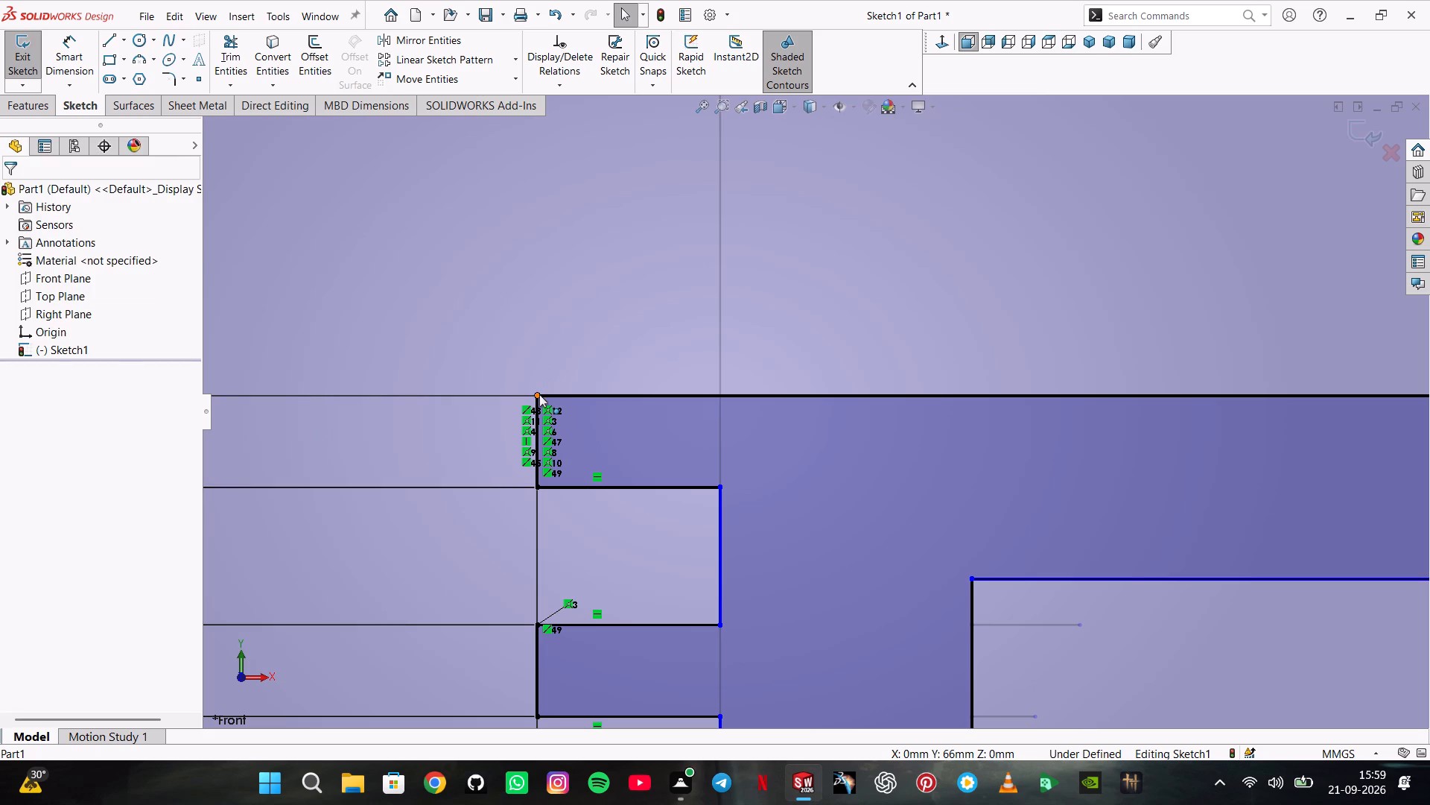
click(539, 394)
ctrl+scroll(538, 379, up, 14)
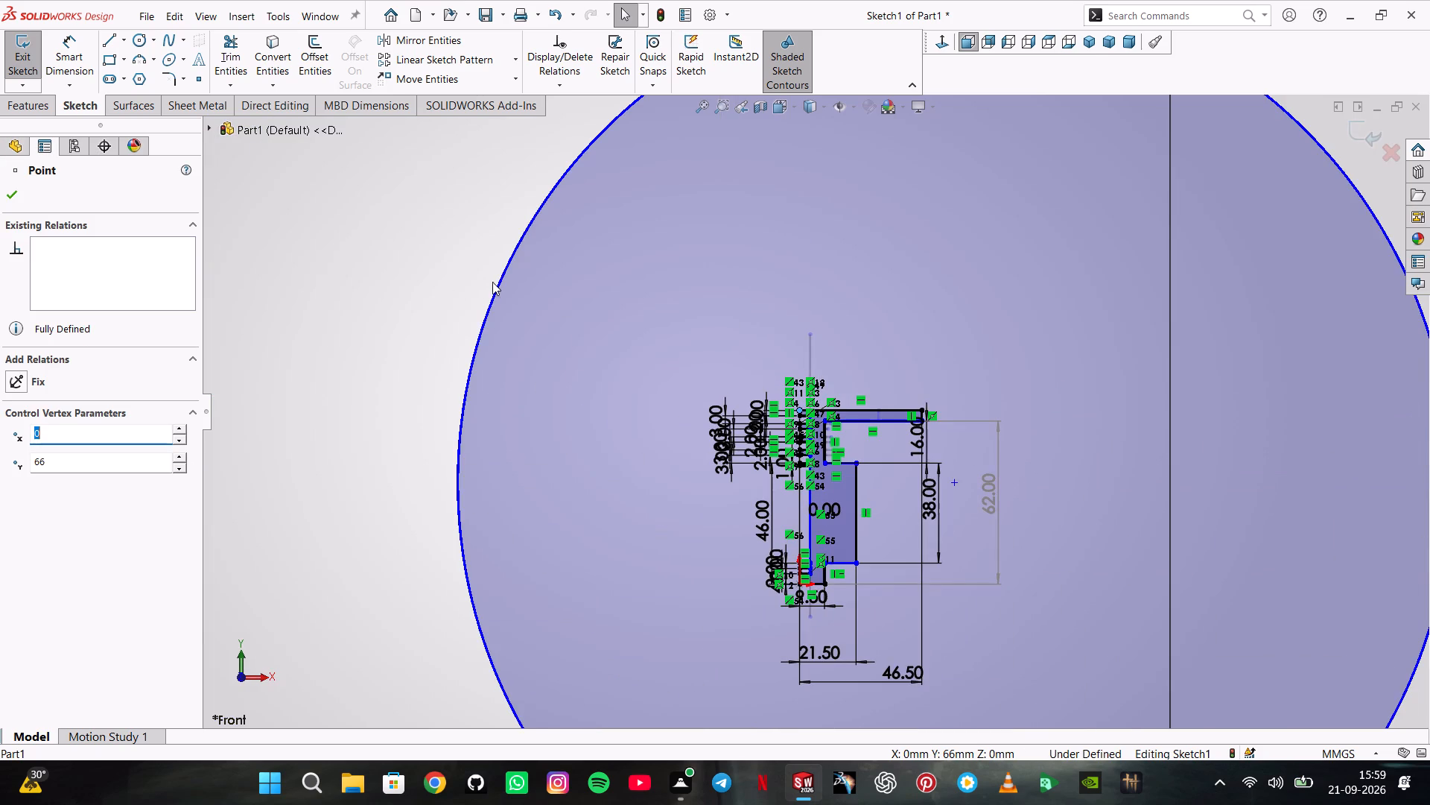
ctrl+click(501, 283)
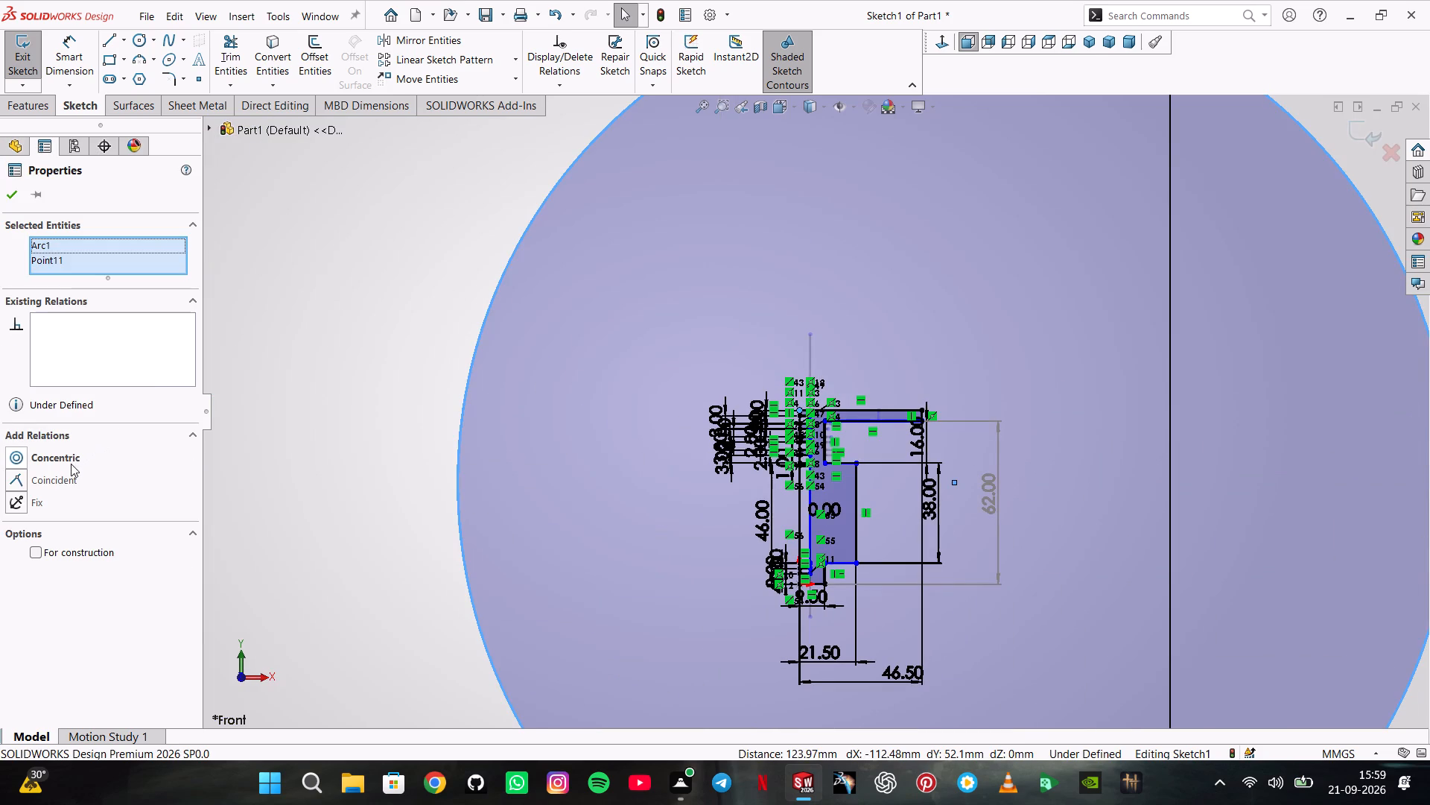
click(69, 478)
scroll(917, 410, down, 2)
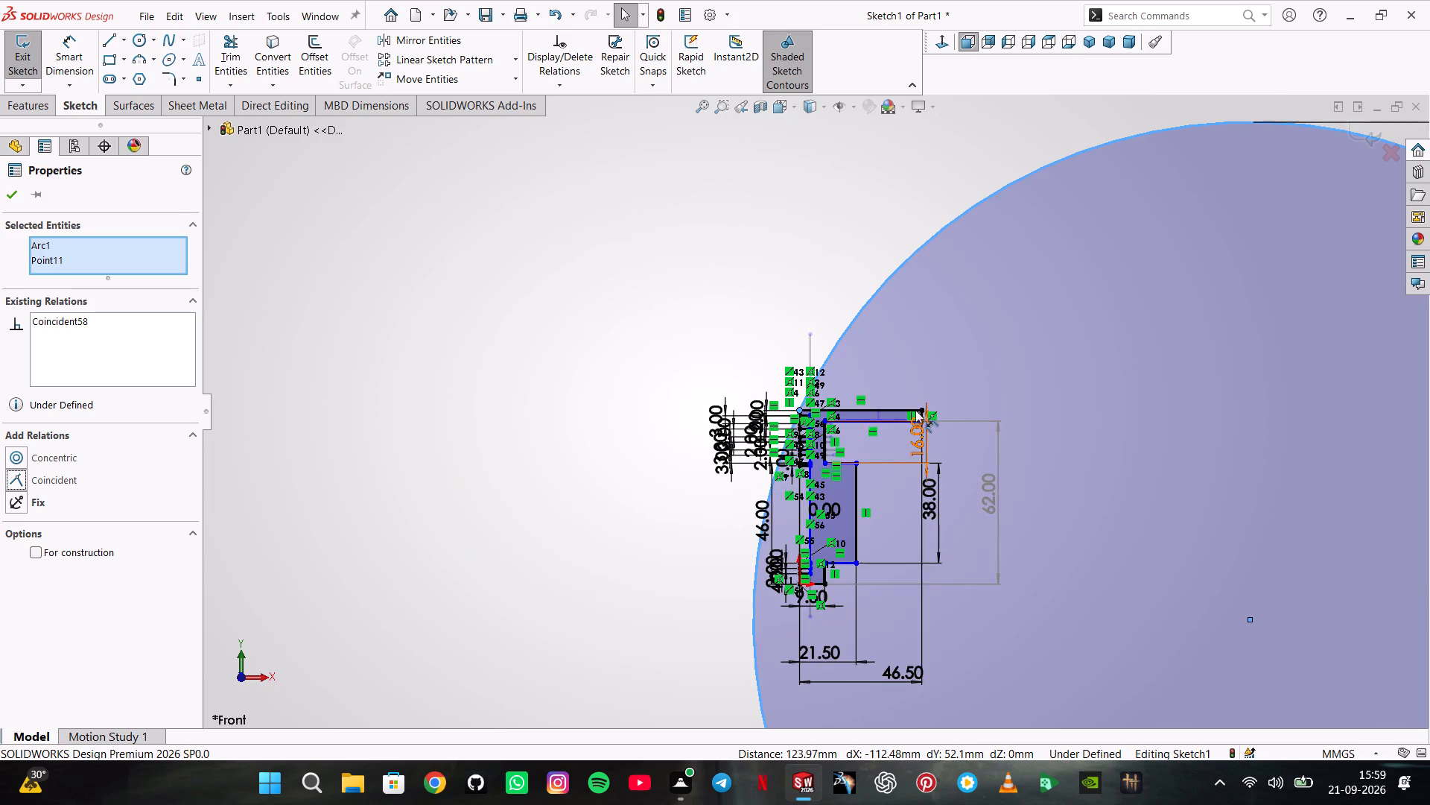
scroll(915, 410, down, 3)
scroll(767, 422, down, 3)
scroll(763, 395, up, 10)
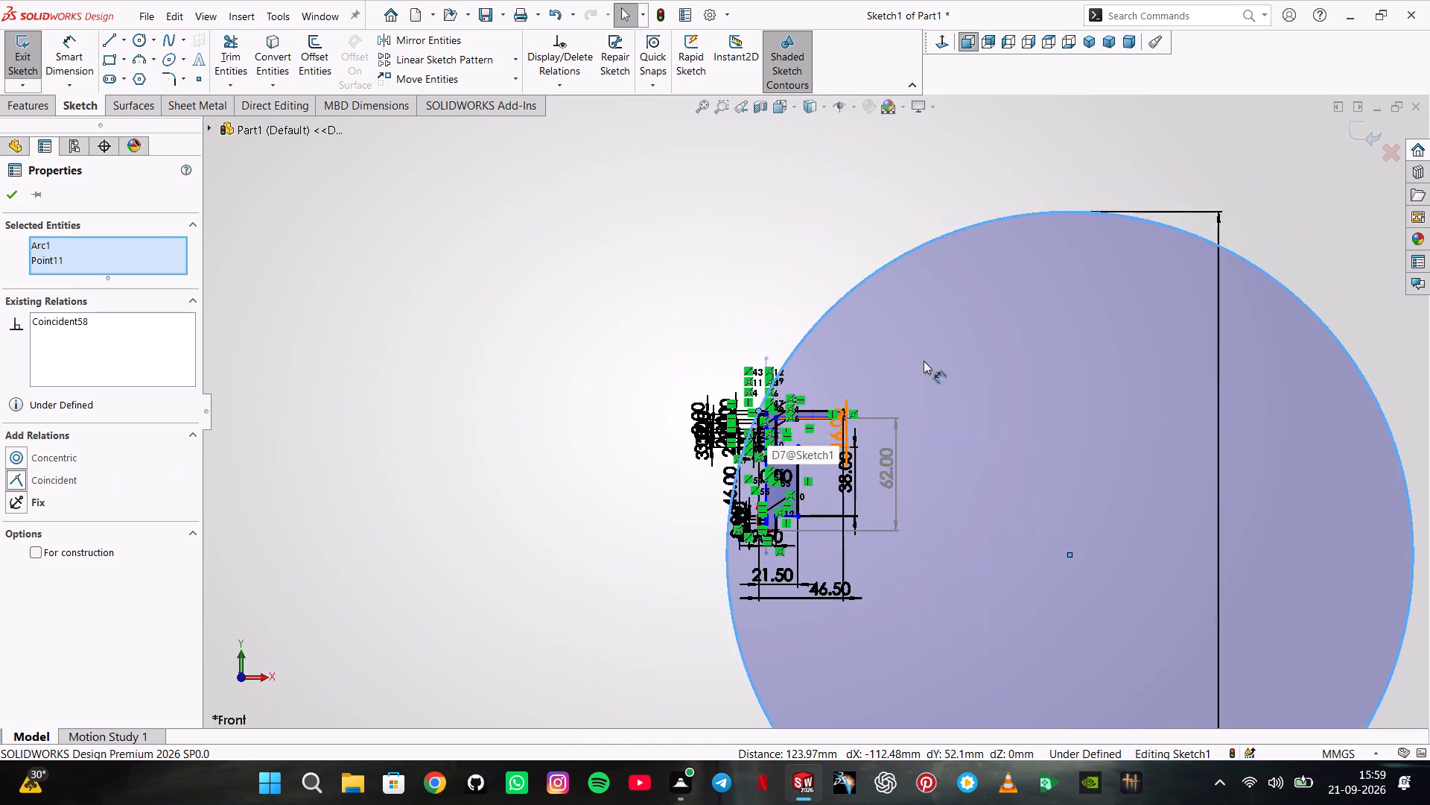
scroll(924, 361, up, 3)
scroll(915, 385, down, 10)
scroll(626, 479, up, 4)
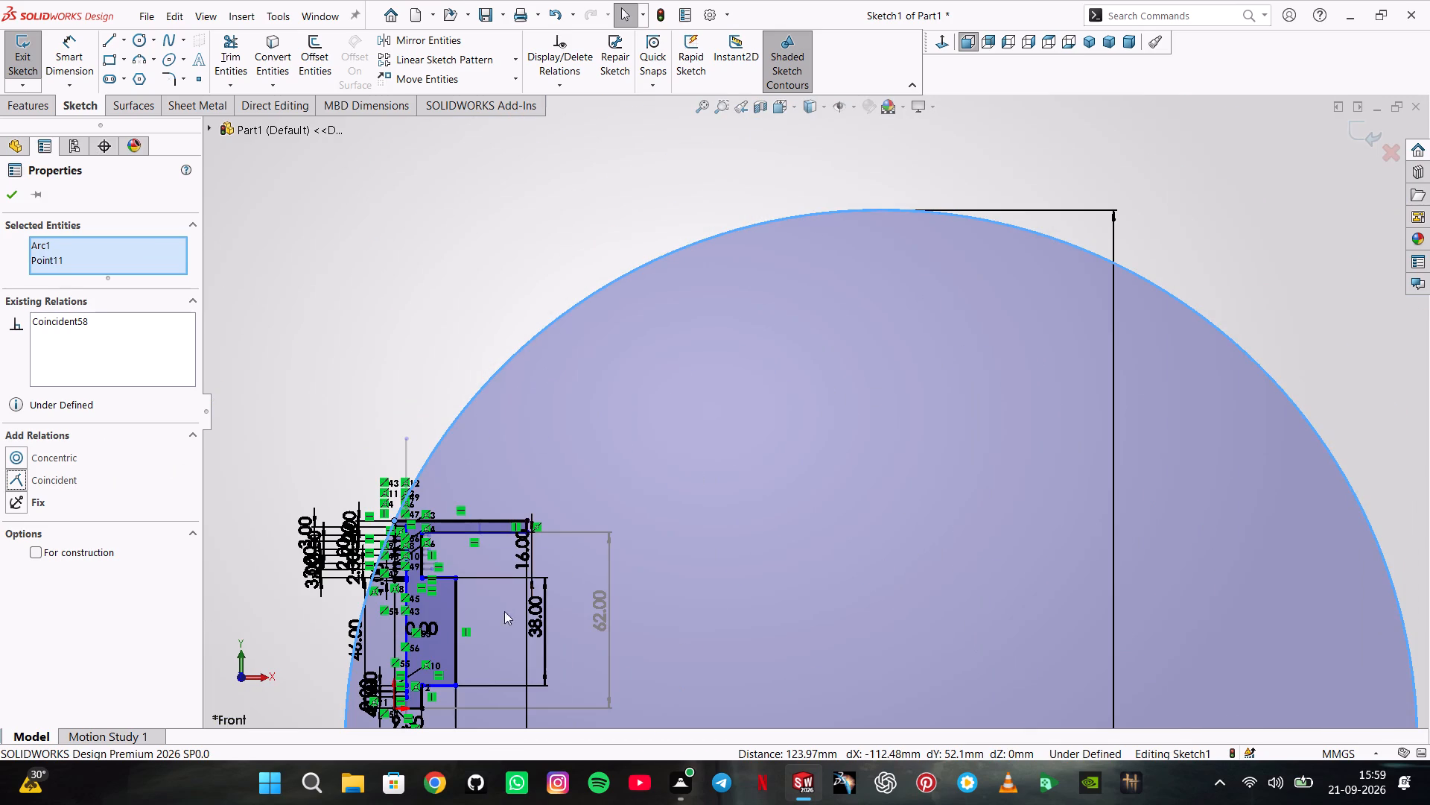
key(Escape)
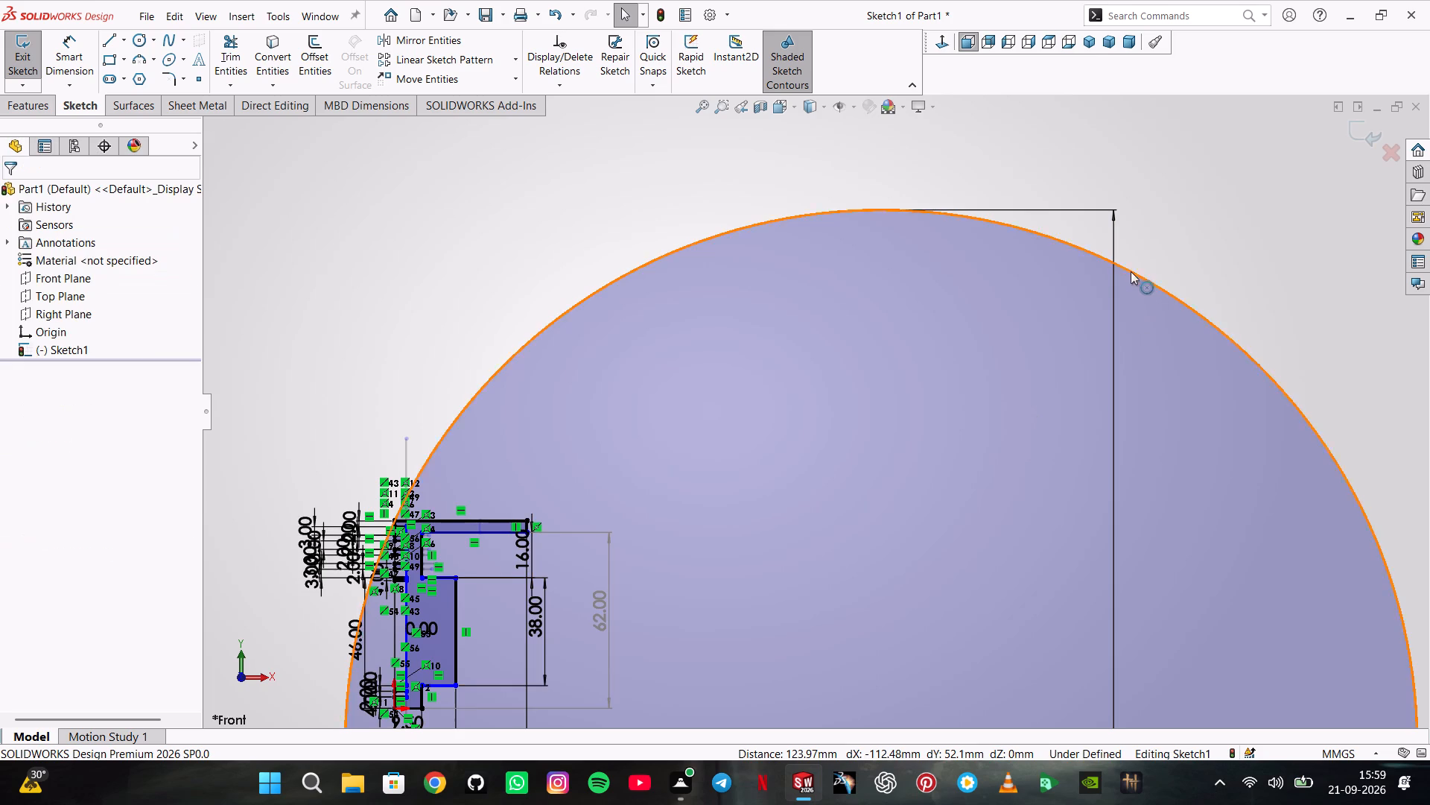
Delete the large 378 mm diameter circle from the sketch.
key(Escape)
click(1132, 271)
click(1132, 271)
key(Delete)
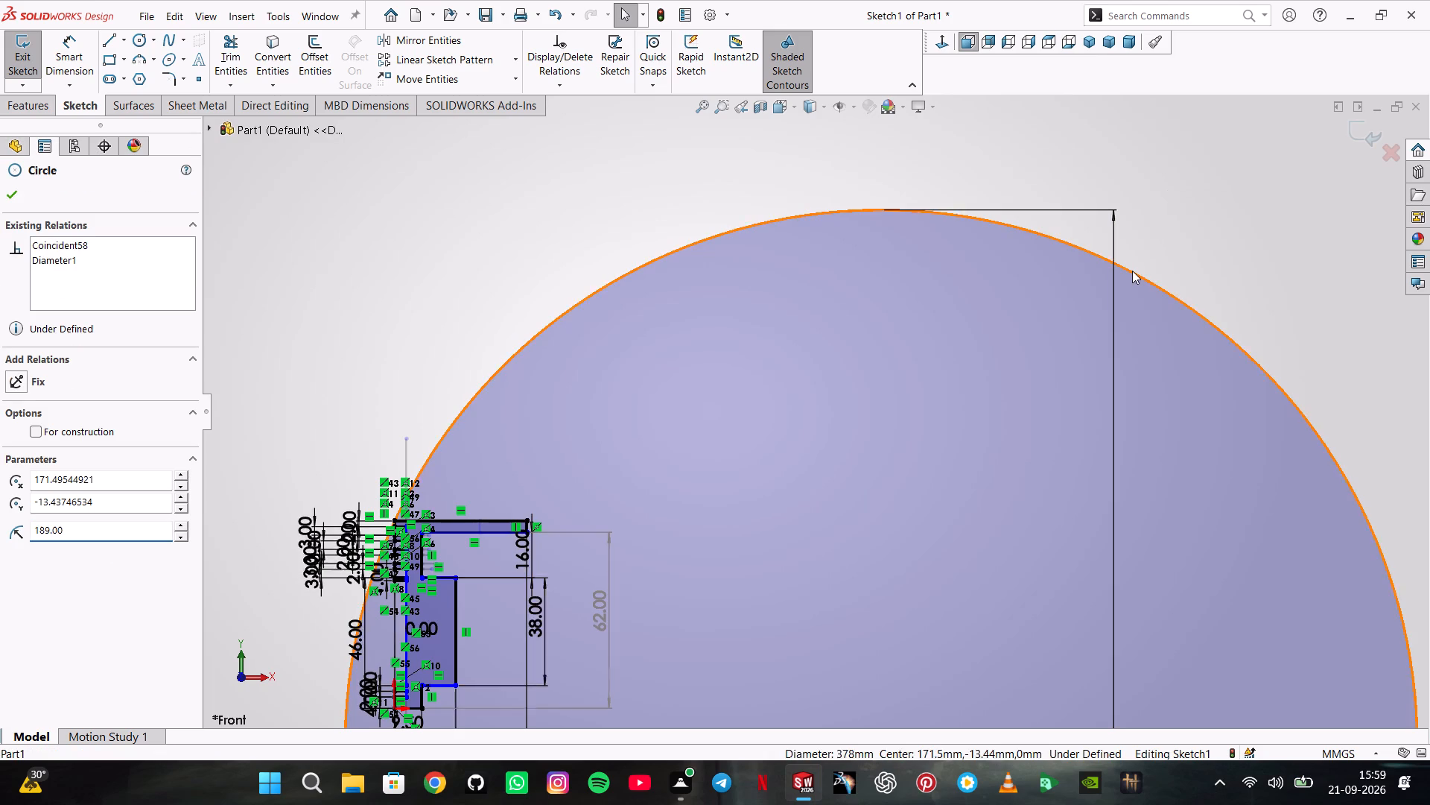
key(Return)
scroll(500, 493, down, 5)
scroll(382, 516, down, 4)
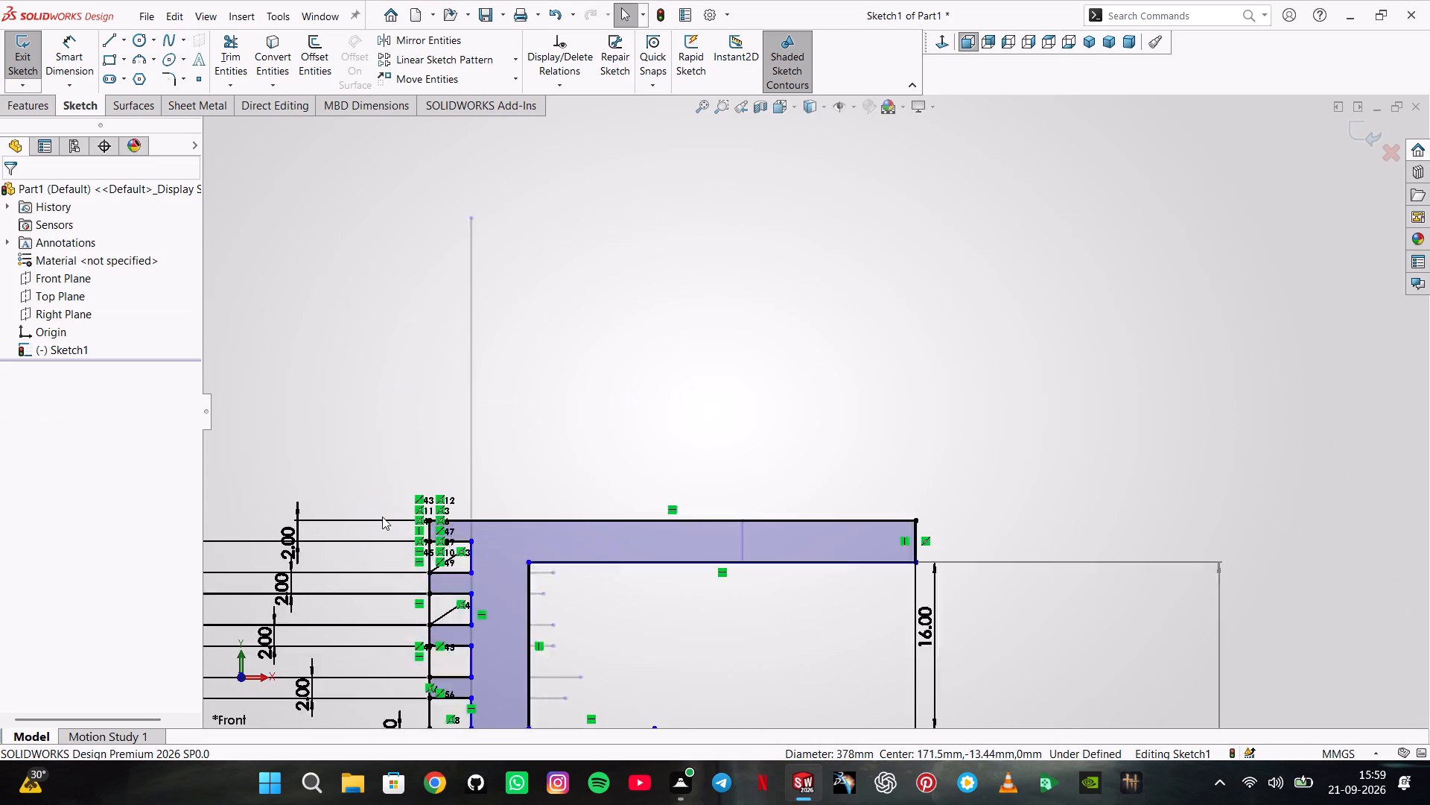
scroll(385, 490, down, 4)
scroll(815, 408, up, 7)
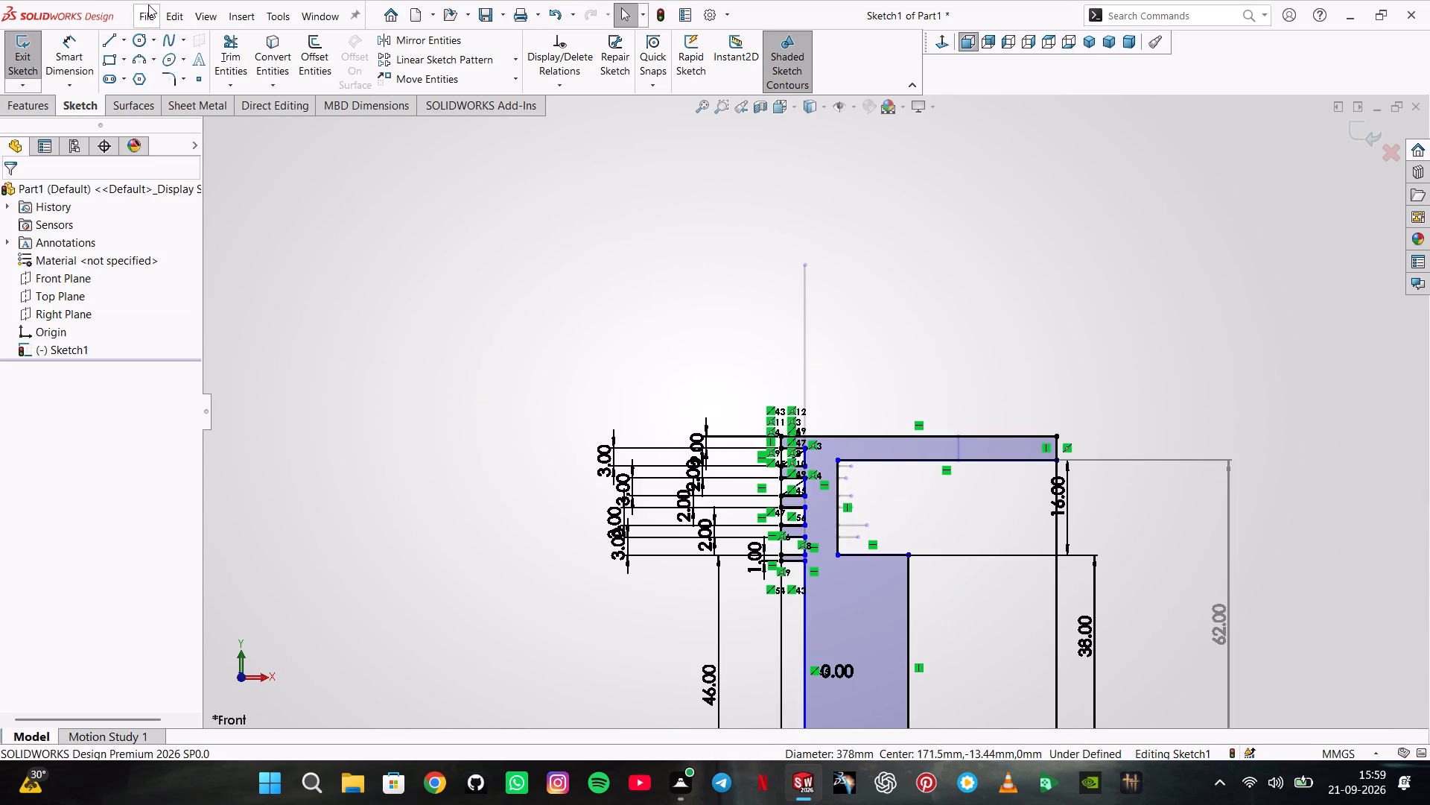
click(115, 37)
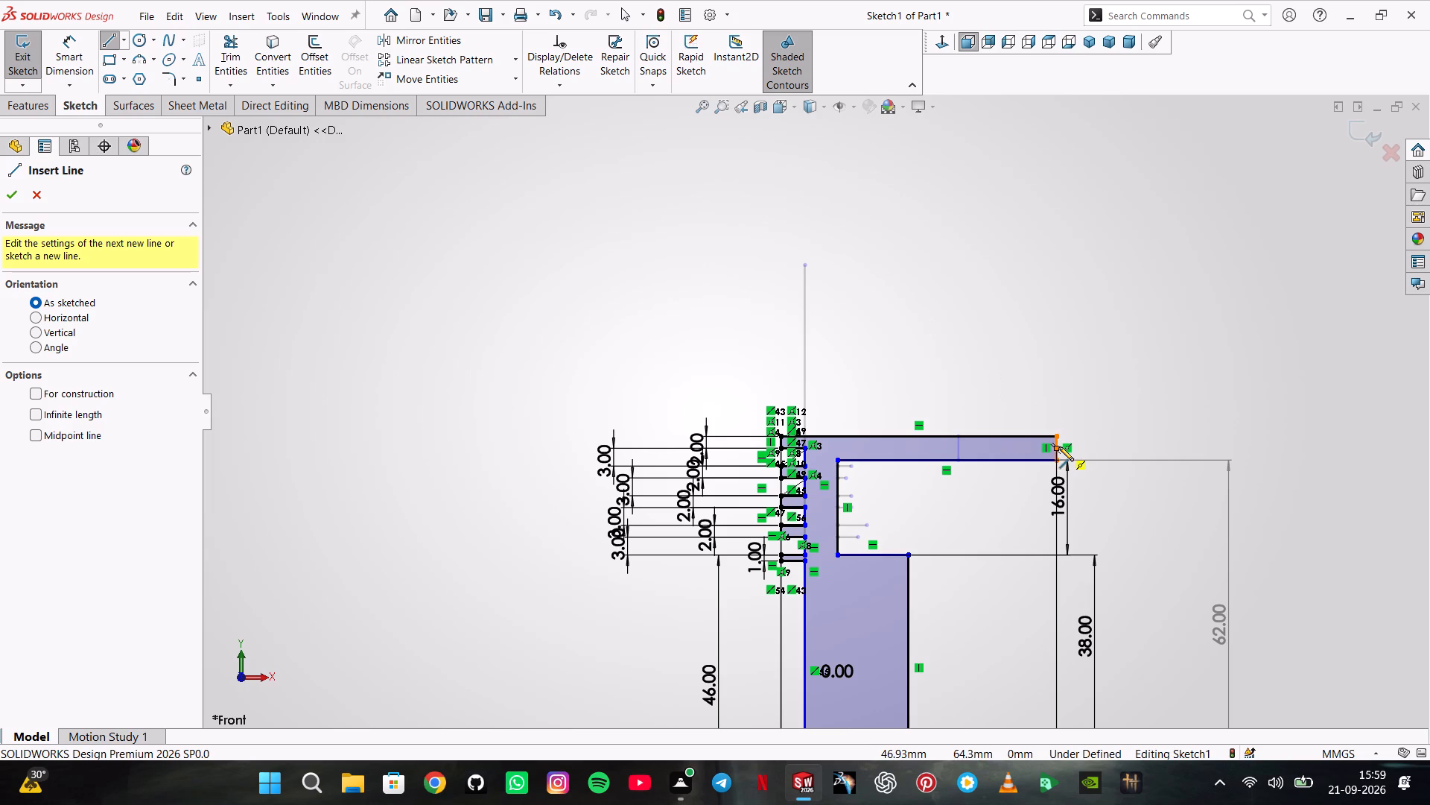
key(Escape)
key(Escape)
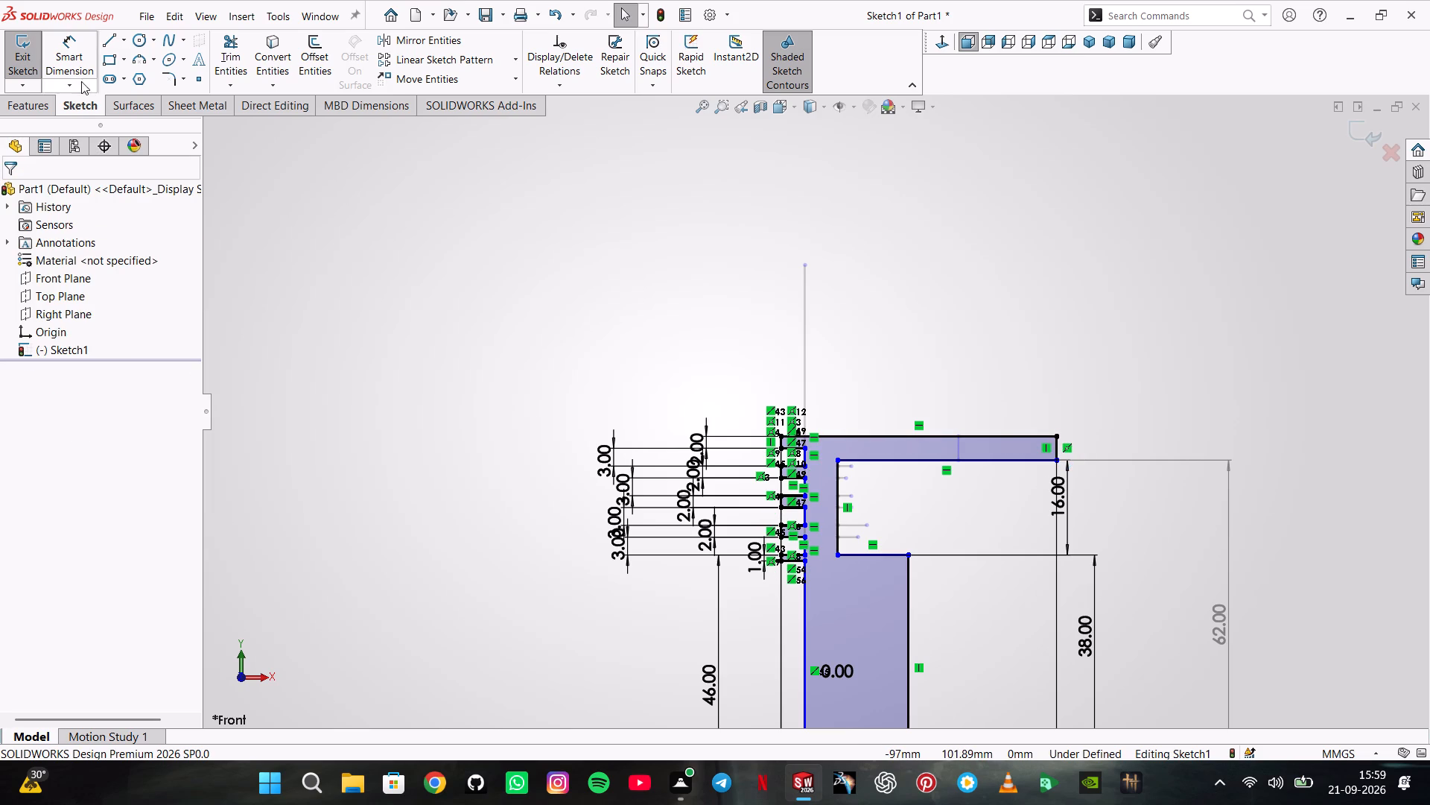
Trim away the short vertical end edge of the top flange, accepting removal of its midpoint or equal-length relation.
click(244, 48)
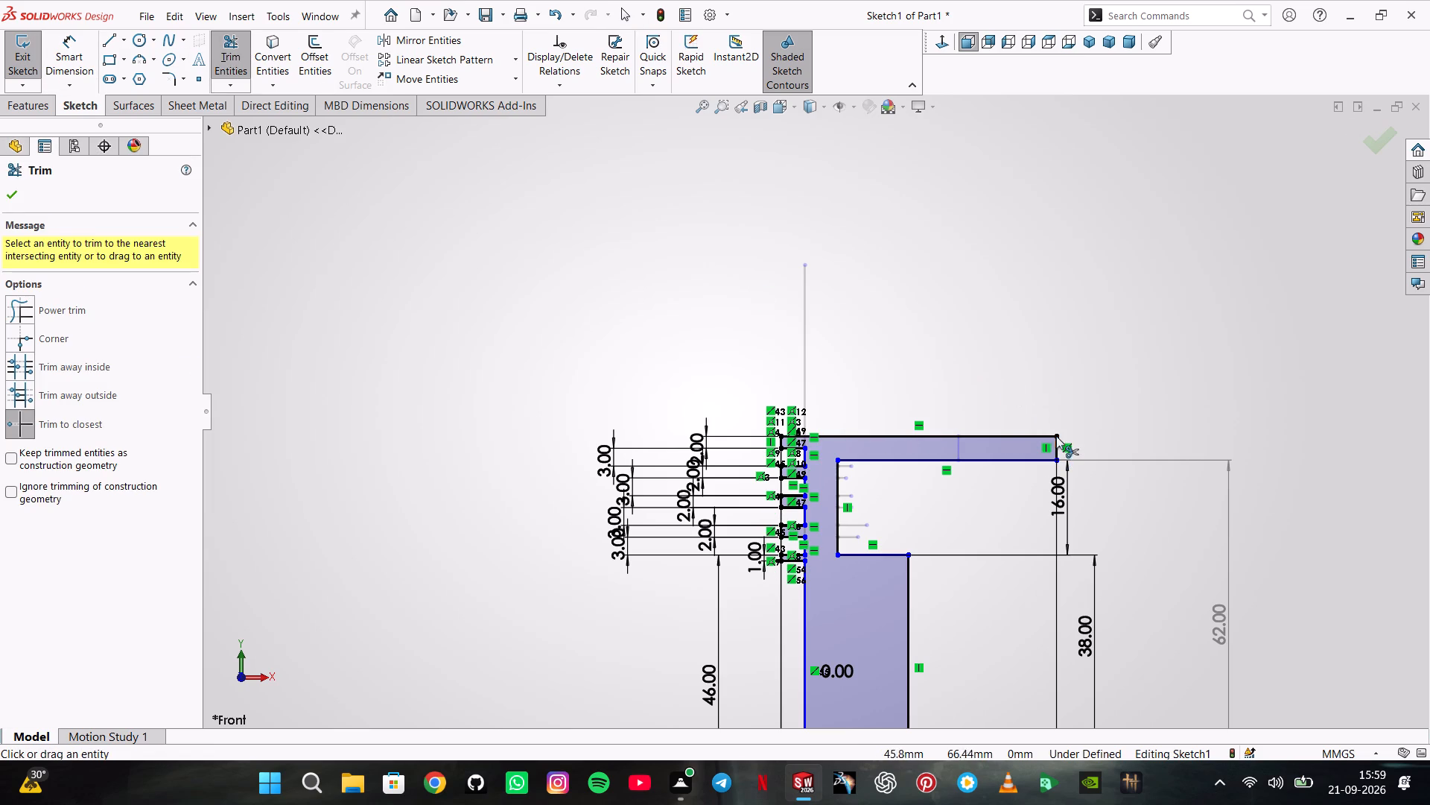
click(1055, 441)
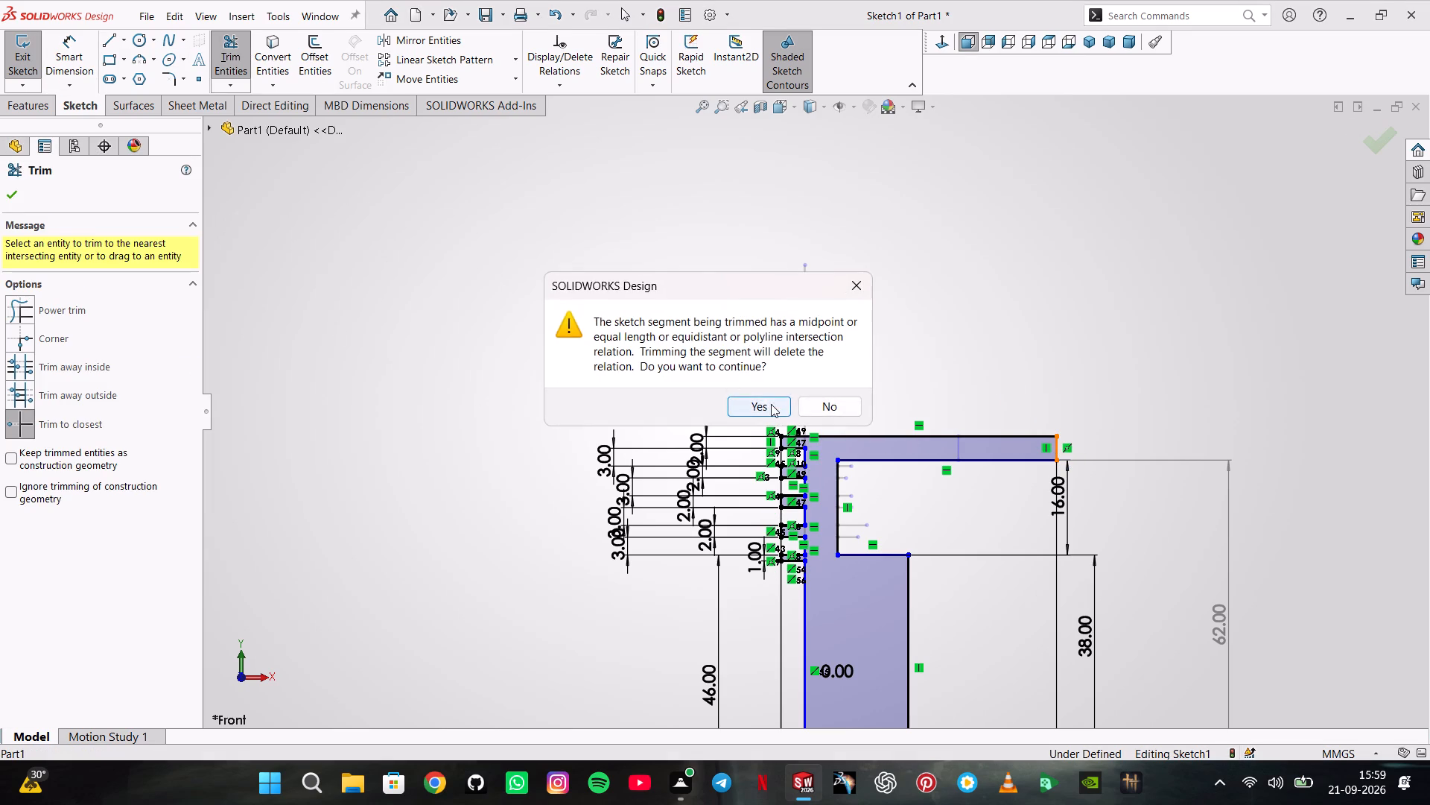
click(771, 405)
Draw a vertical line from the end of the flange's lower edge up through its top edge, extending well above it.
click(109, 45)
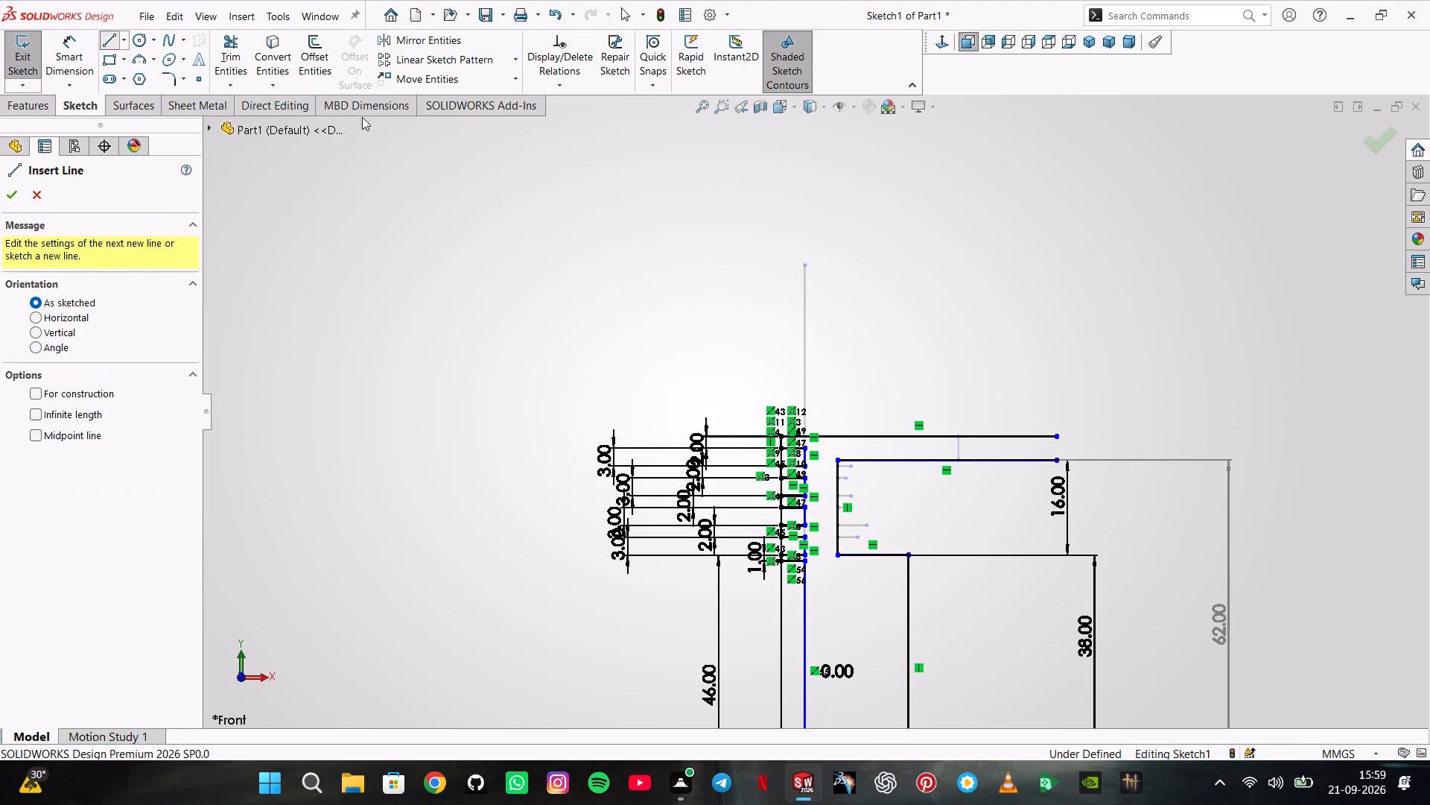
click(1058, 461)
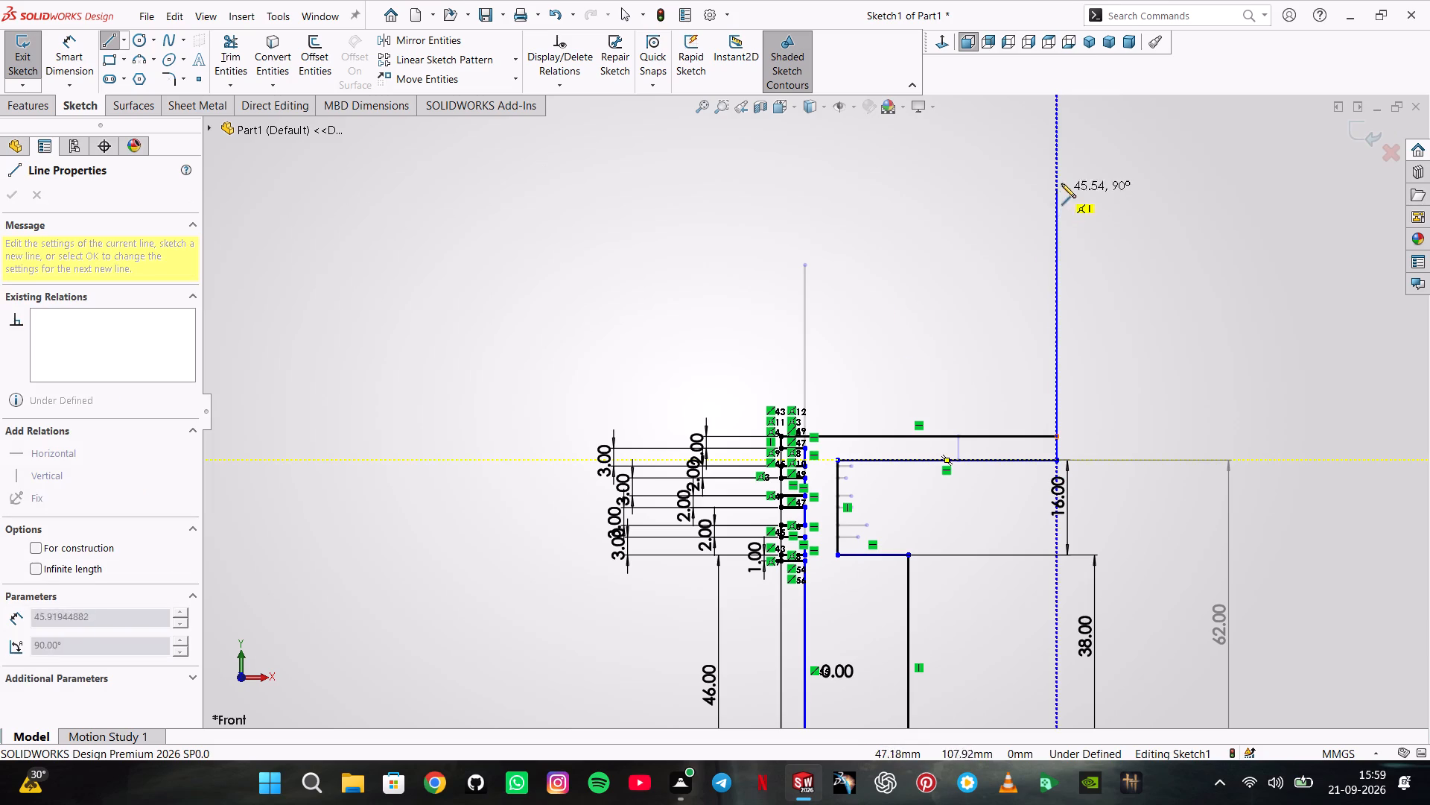
click(1057, 138)
double_click(904, 186)
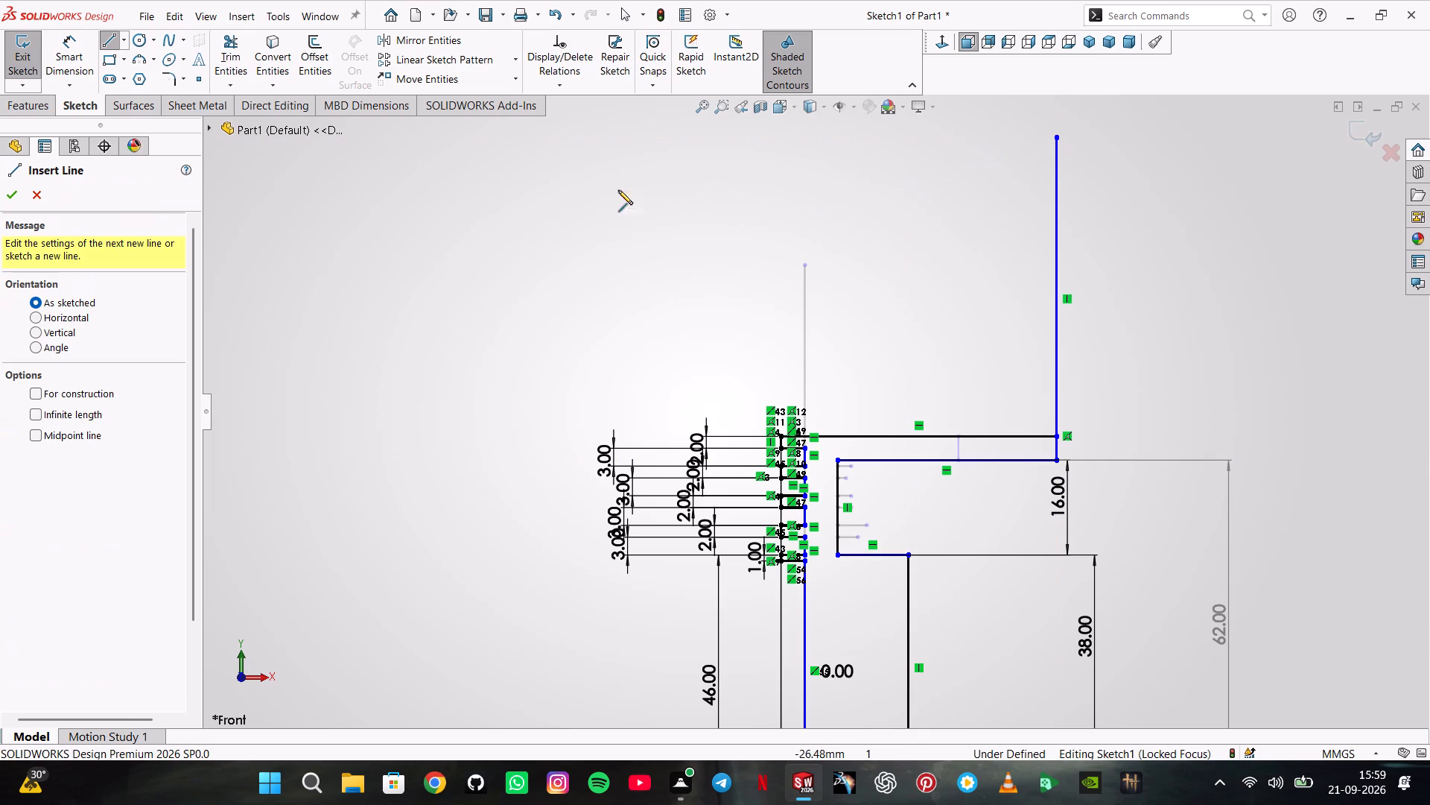
Draw a short line about 10 mm long across the new vertical line above the flange and make it horizontal.
click(133, 60)
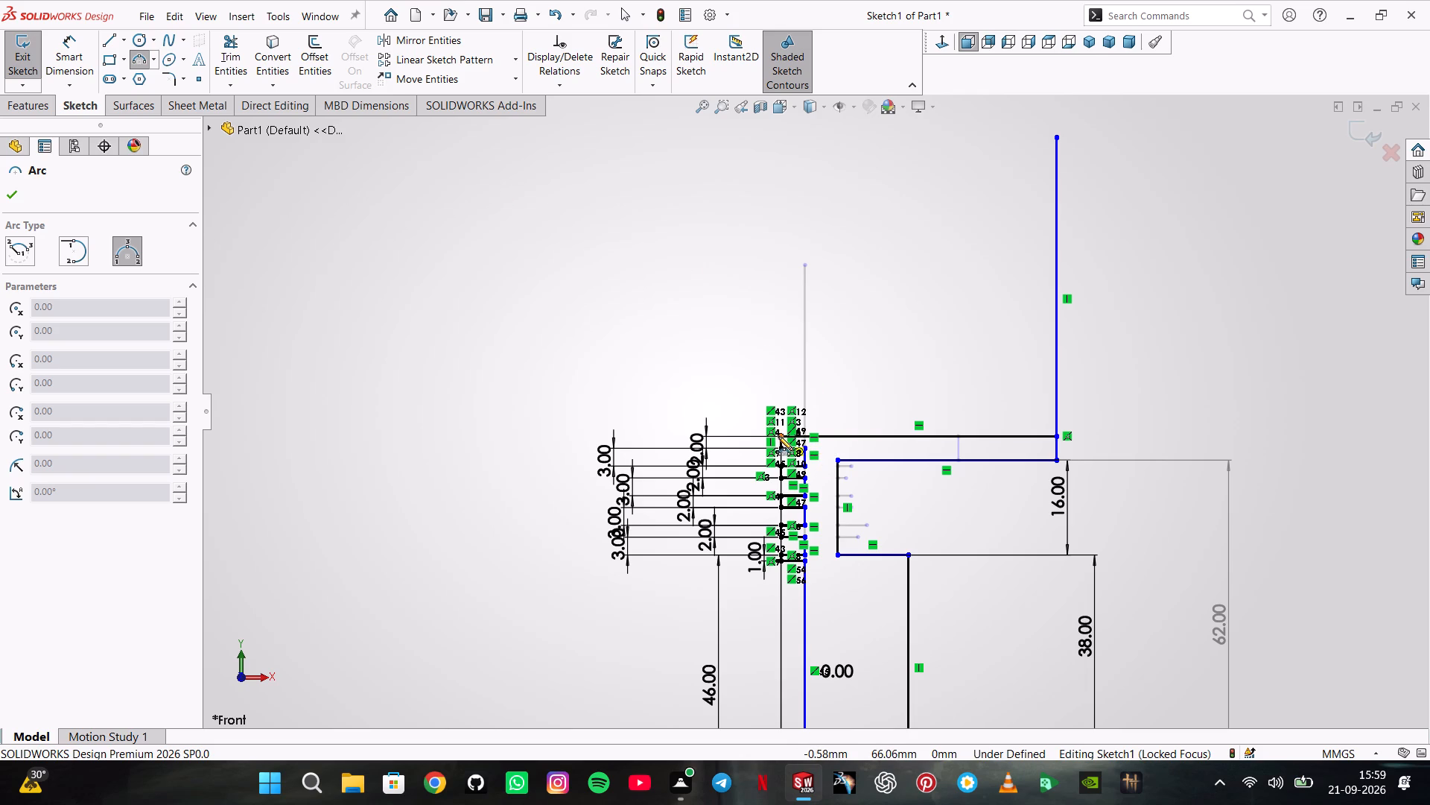
click(110, 37)
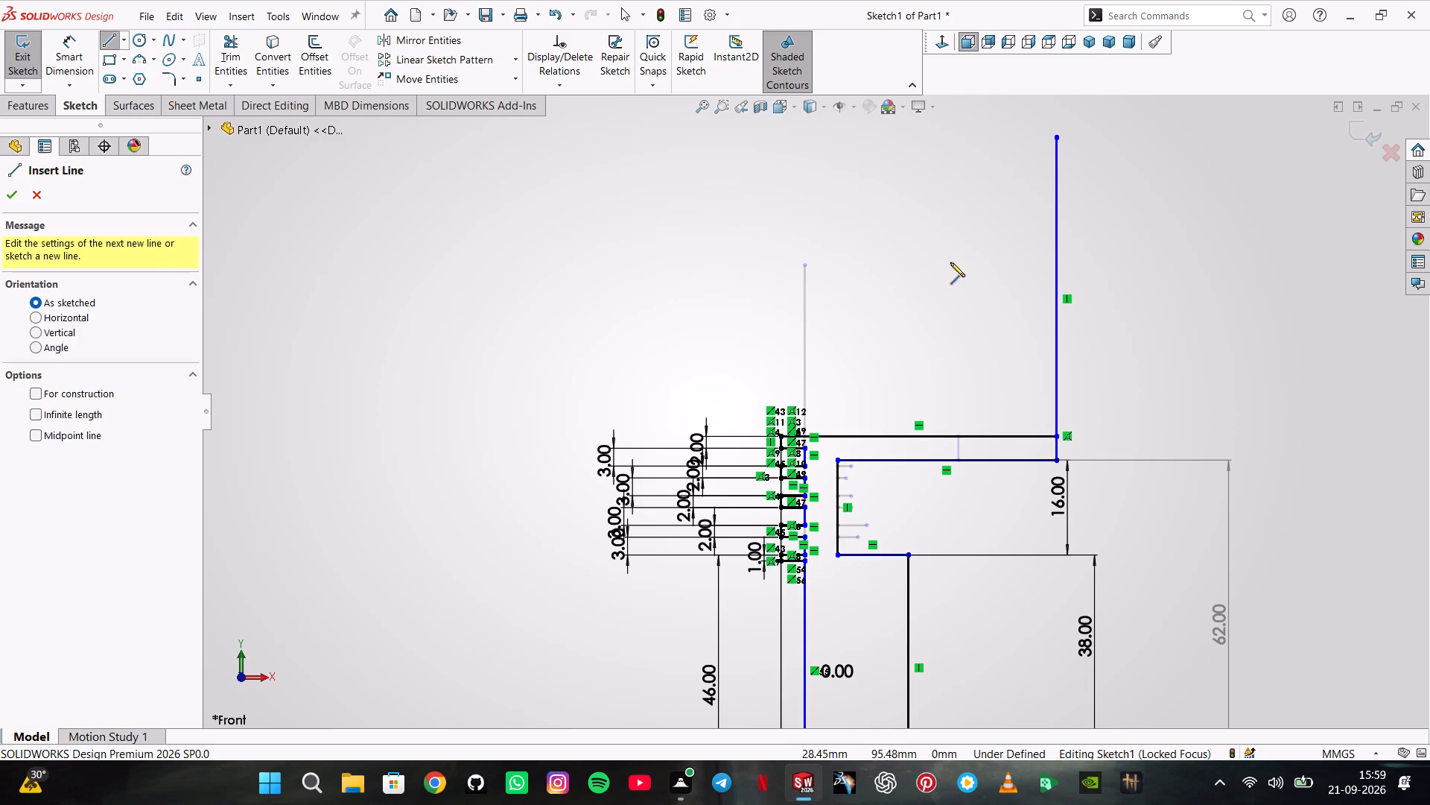
click(1014, 341)
click(1072, 349)
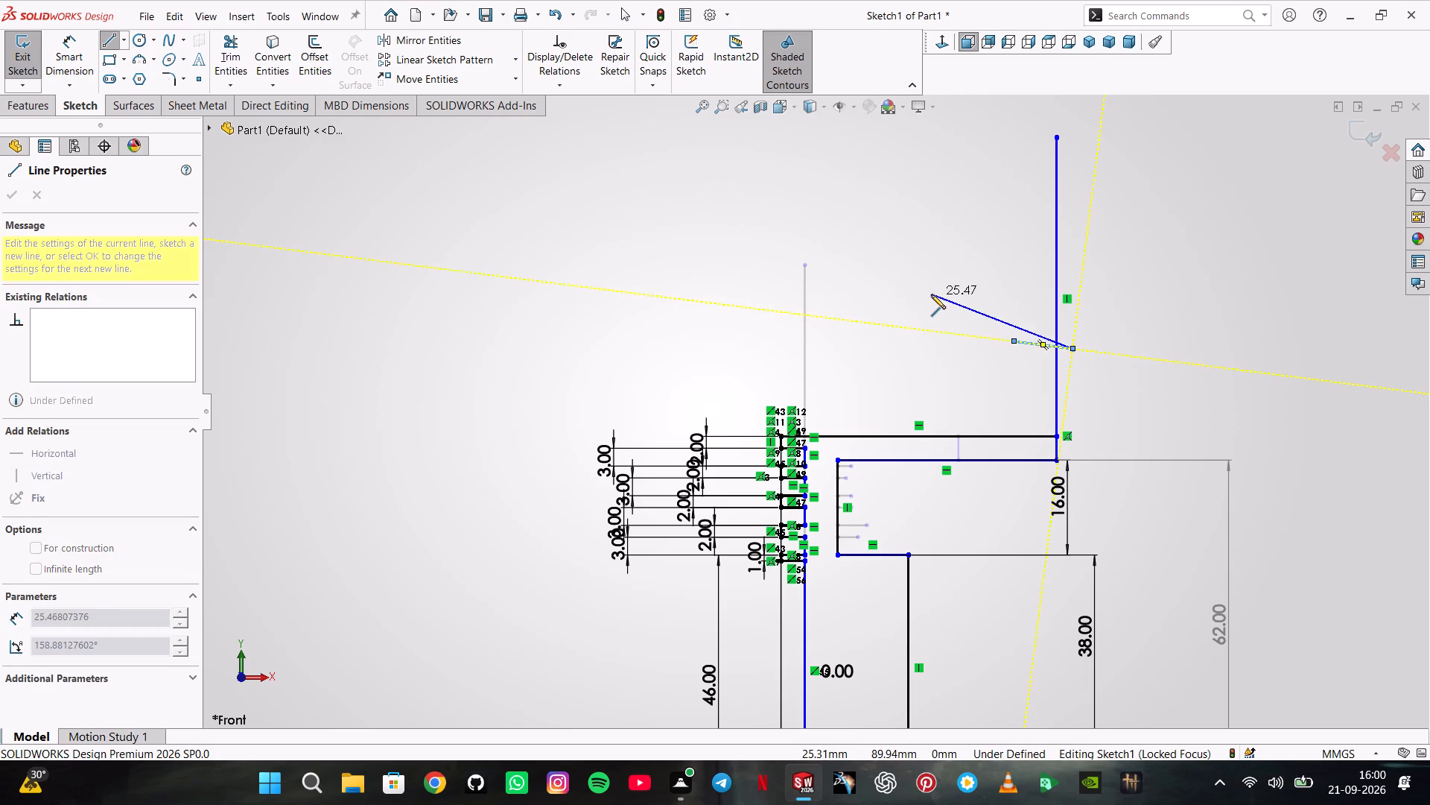
double_click(931, 294)
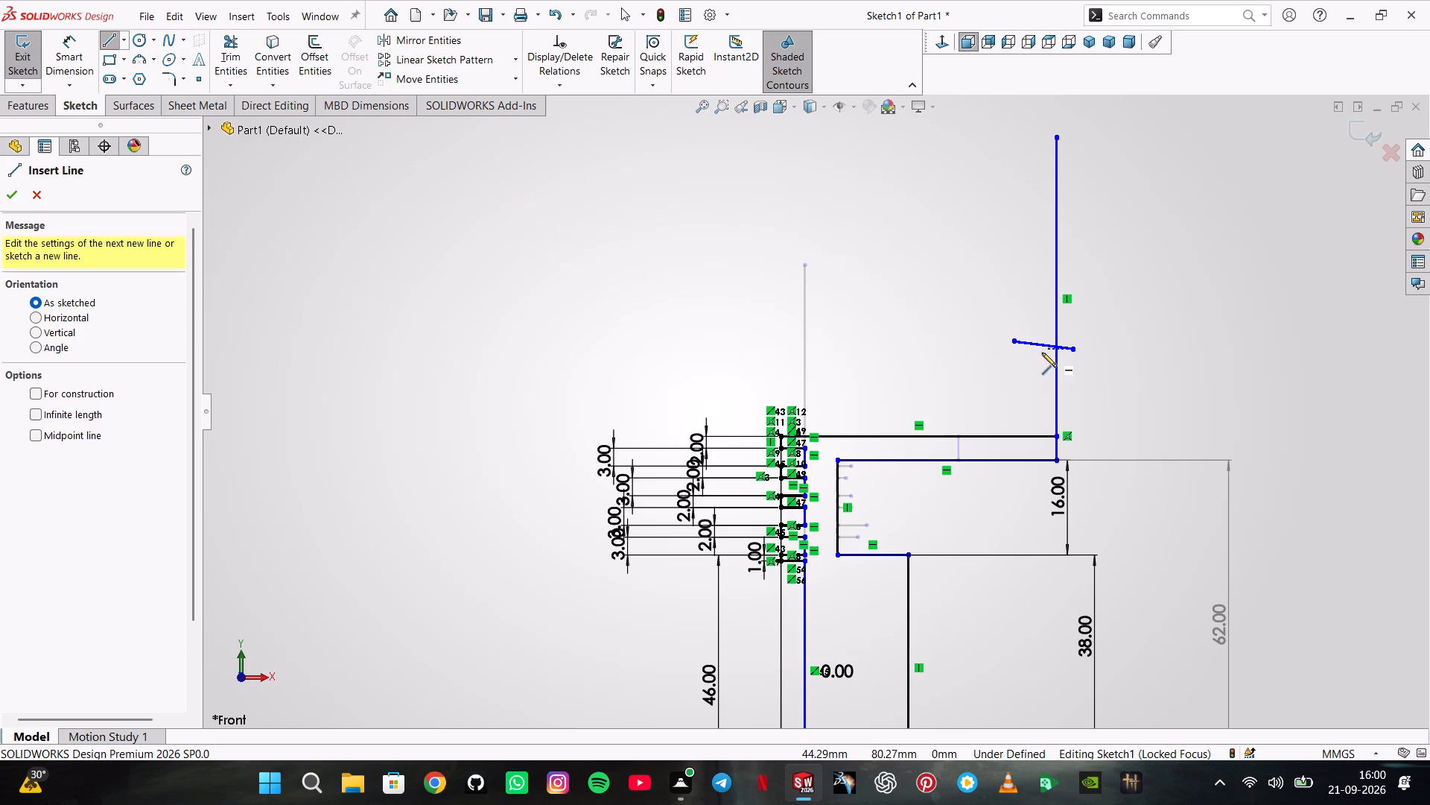
key(Escape)
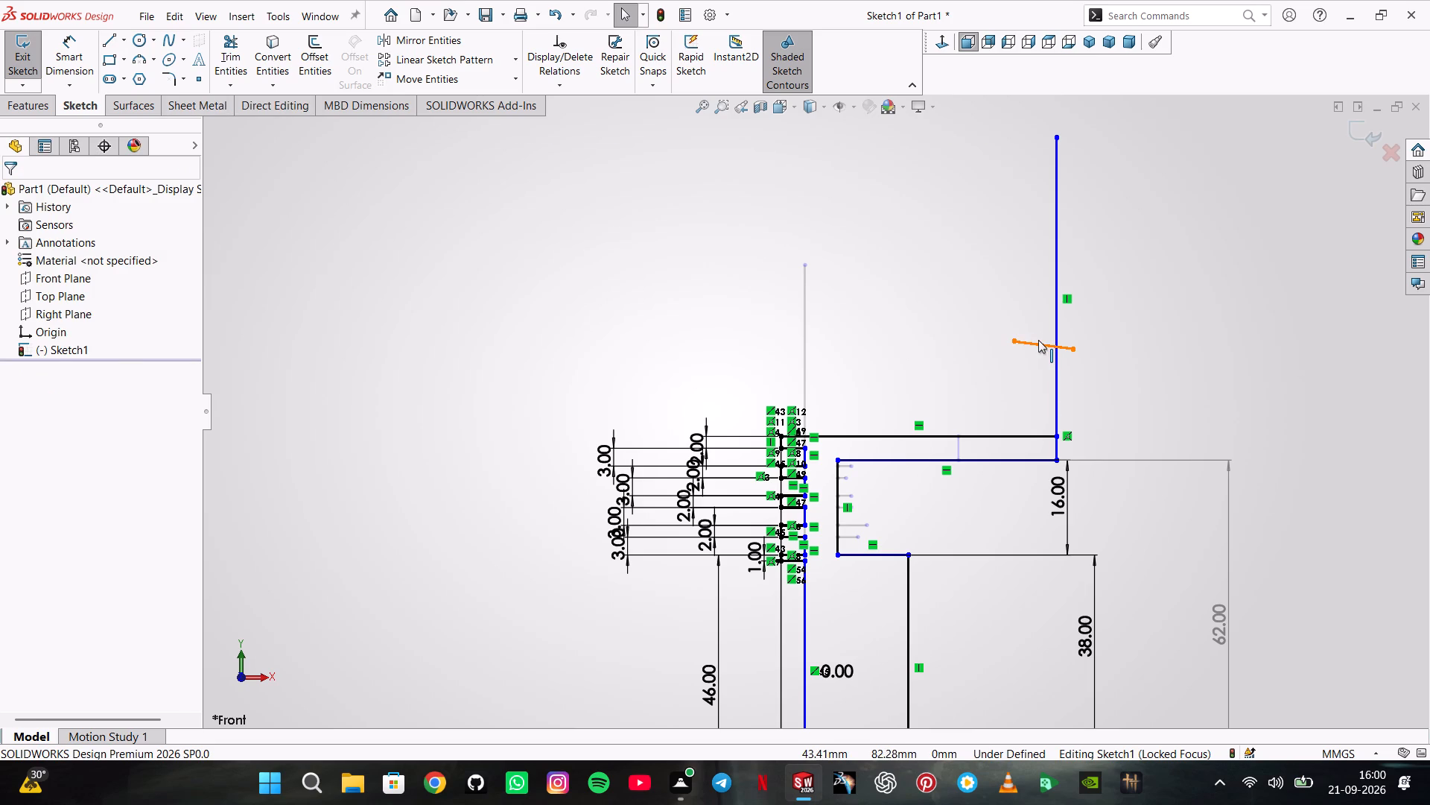
click(1038, 340)
click(1086, 282)
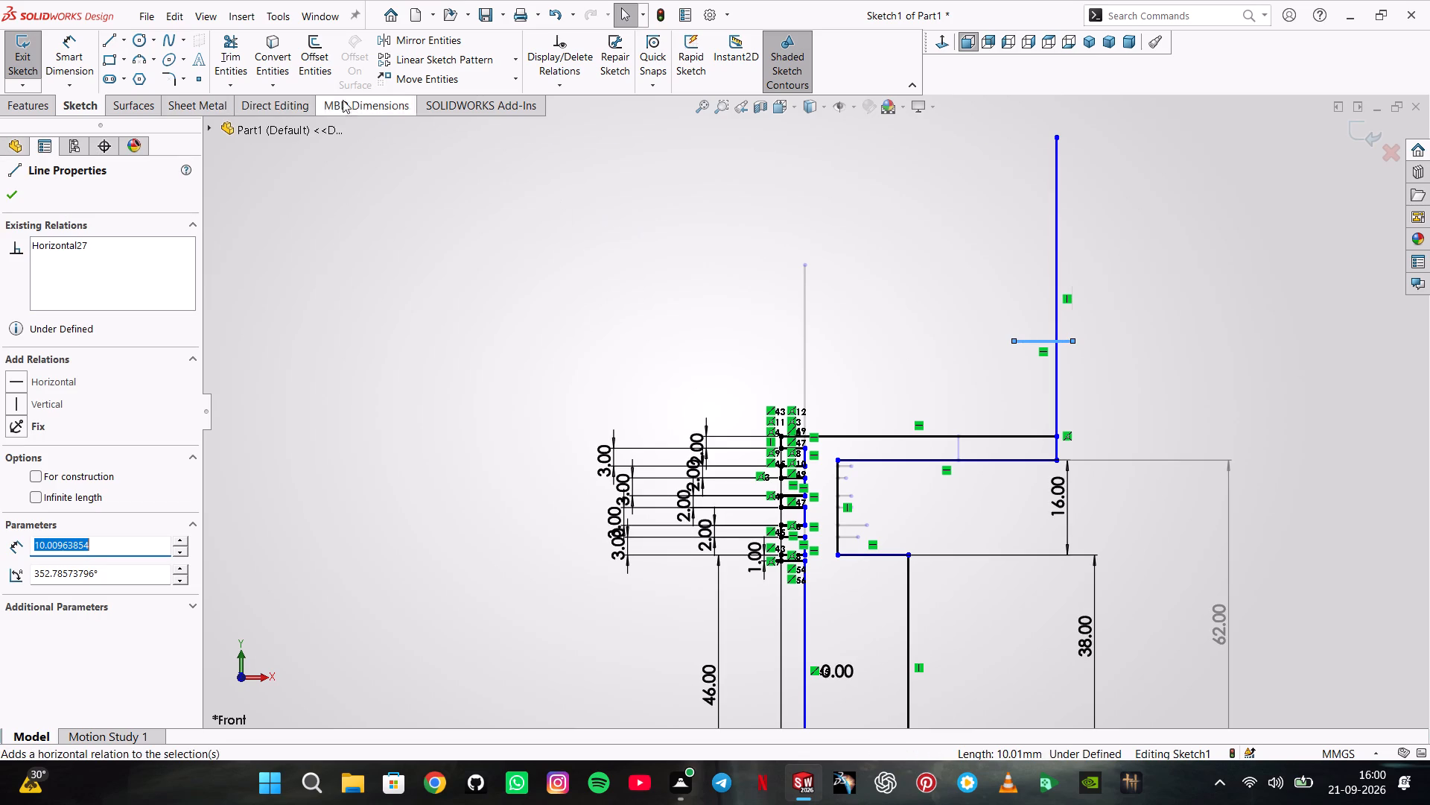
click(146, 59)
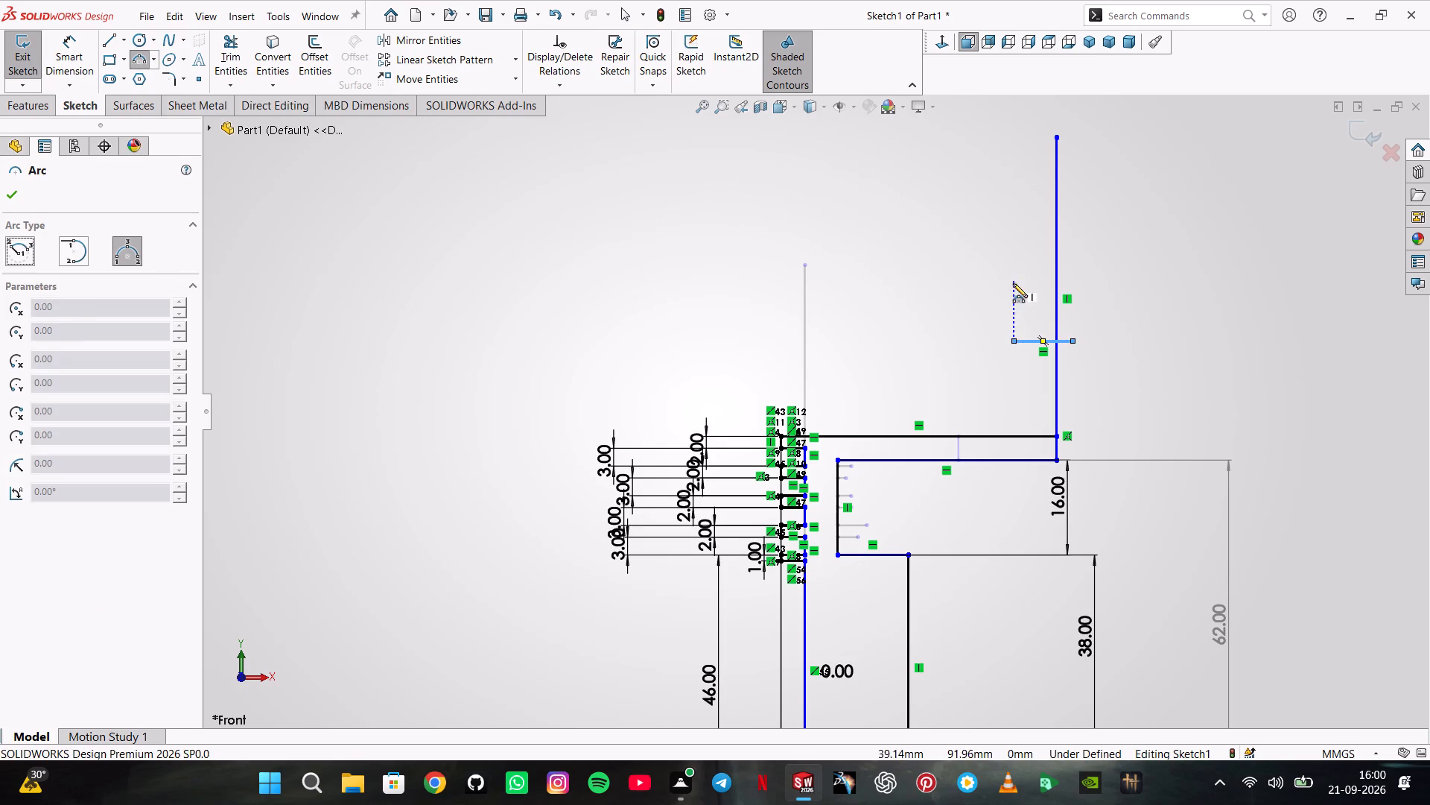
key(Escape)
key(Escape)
Dimension the vertical distance between the flange's top edge and the short horizontal line as 15 mm.
click(83, 57)
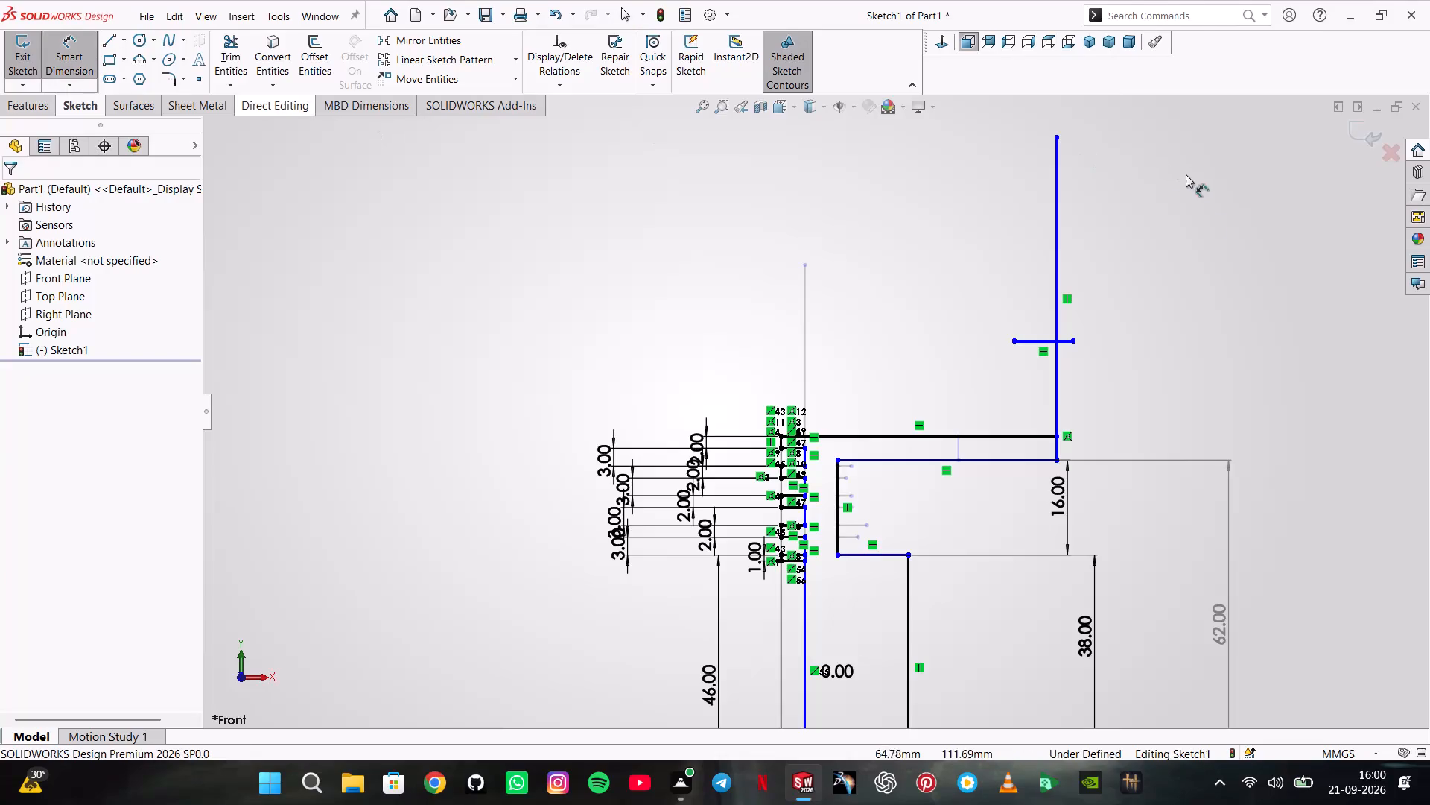
click(1048, 341)
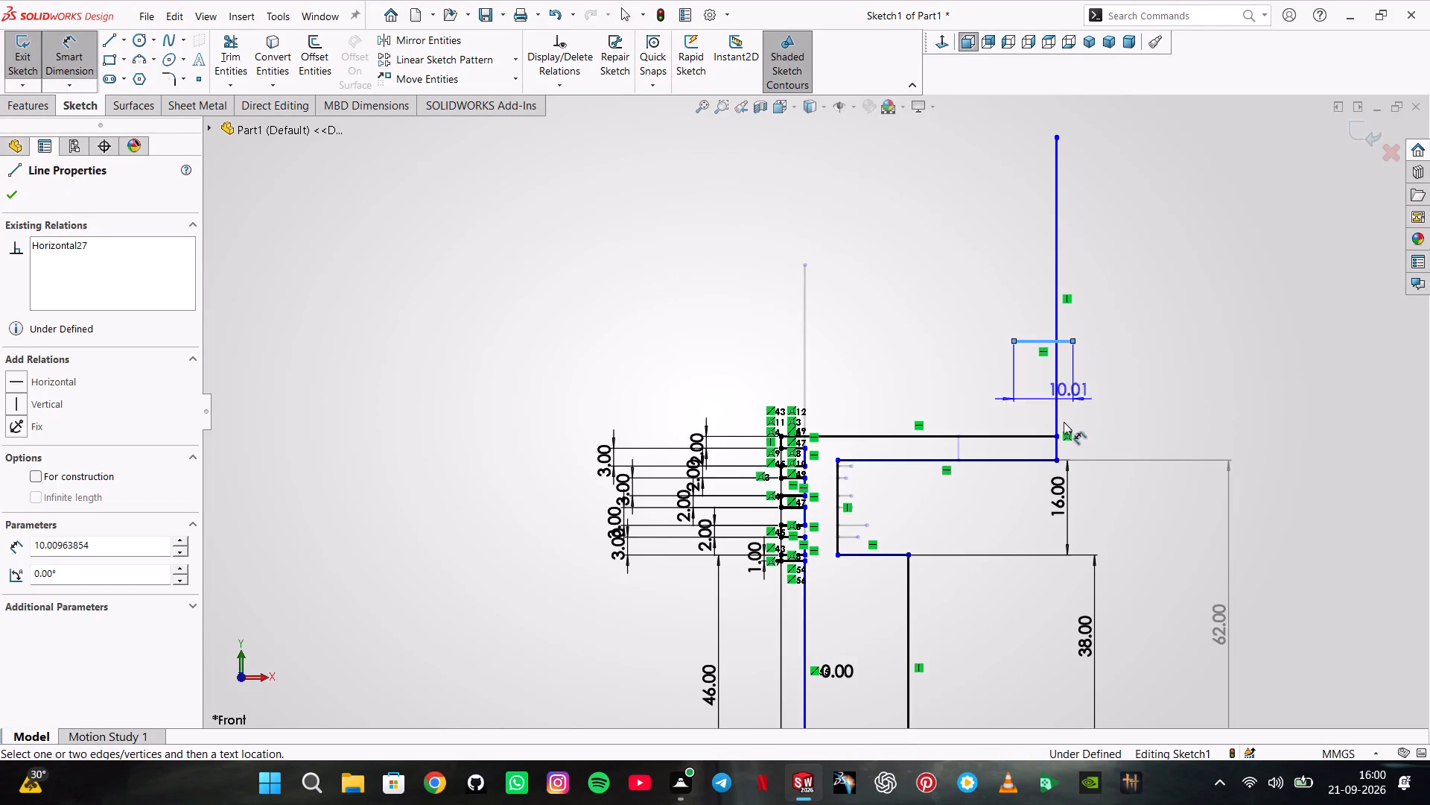
click(1041, 434)
click(1108, 396)
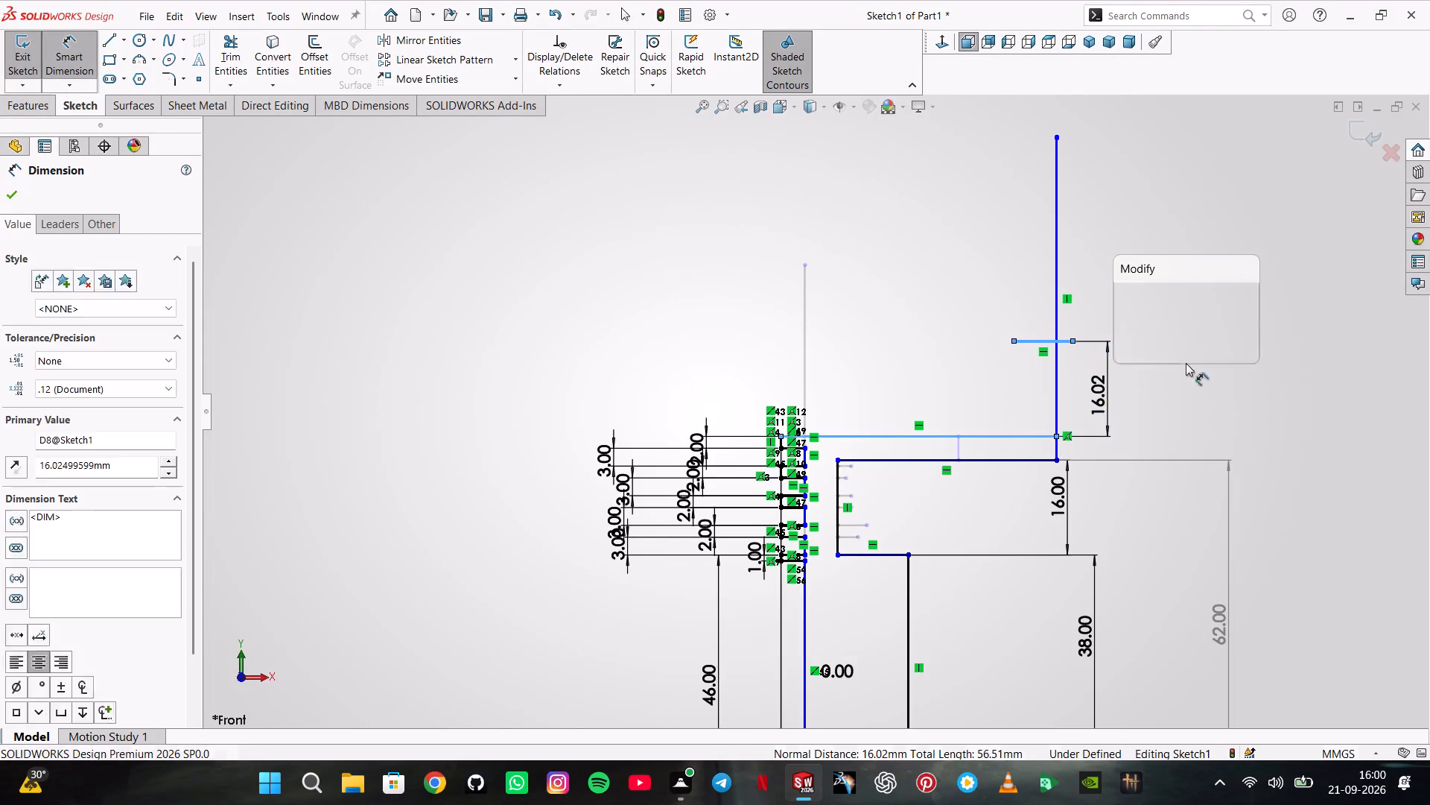
text(145)
key(Return)
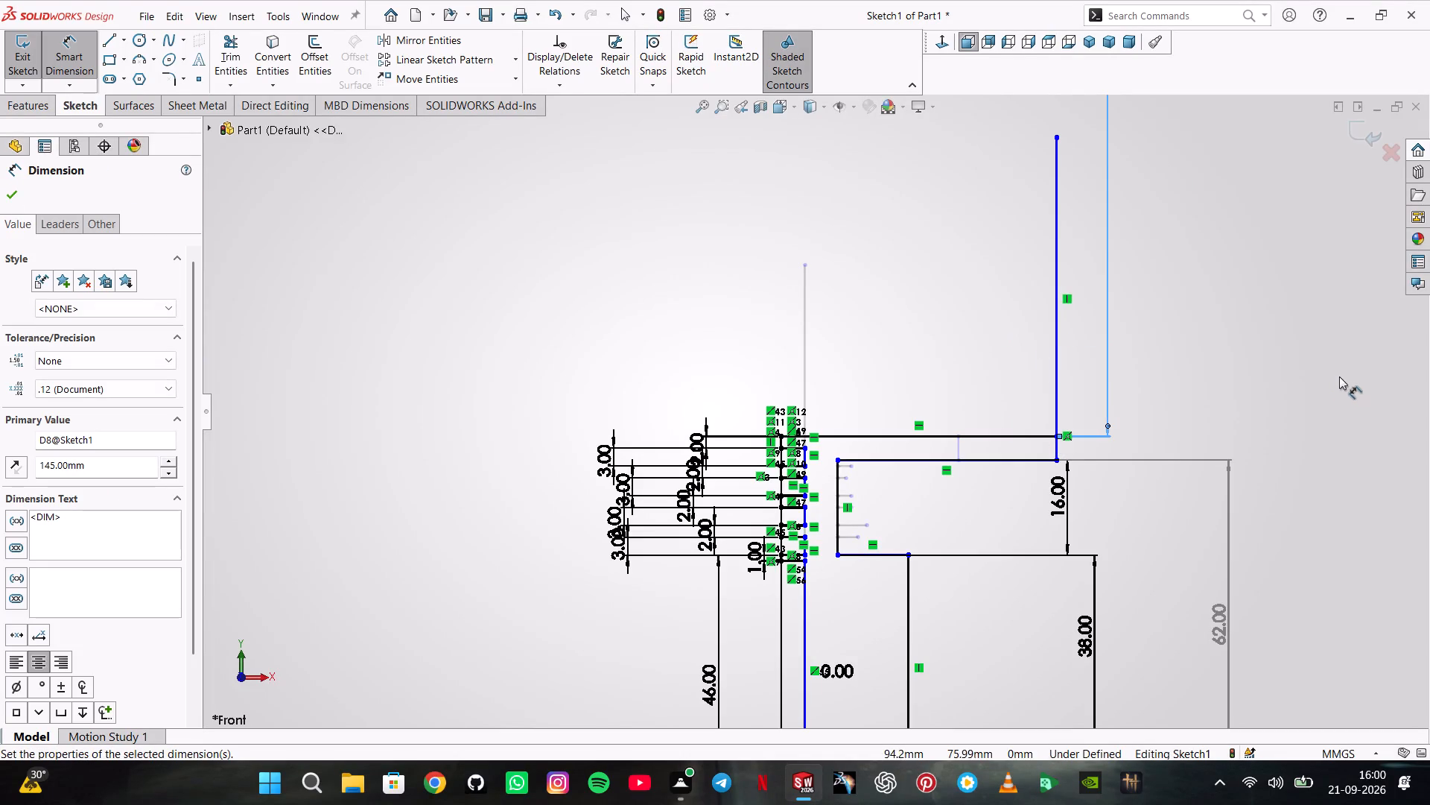
click(95, 470)
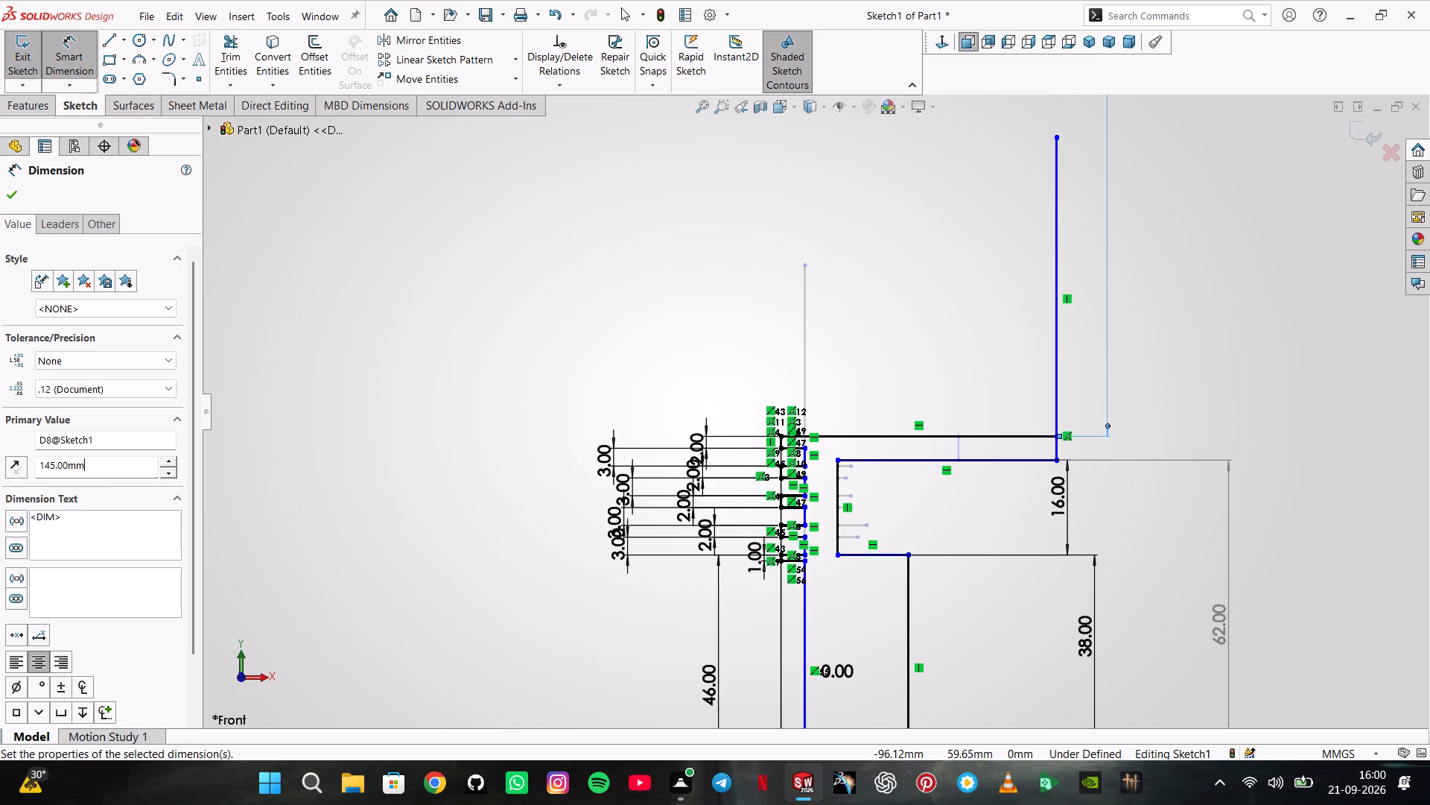
click(95, 470)
text(153)
key(BackSpace)
key(Return)
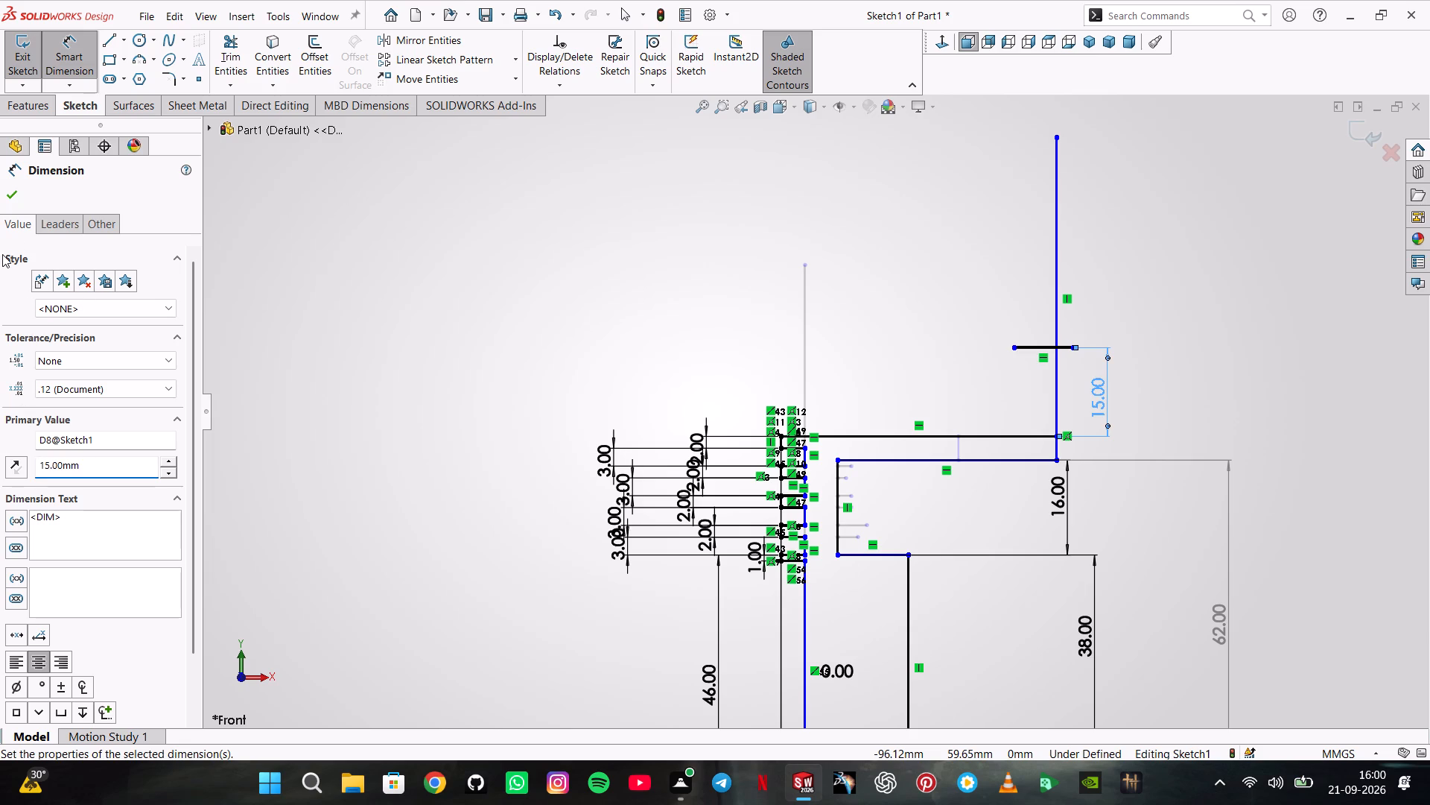
Draw a three-point arc from the flange's outer top corner to where the short horizontal line crosses the tall vertical line.
click(137, 63)
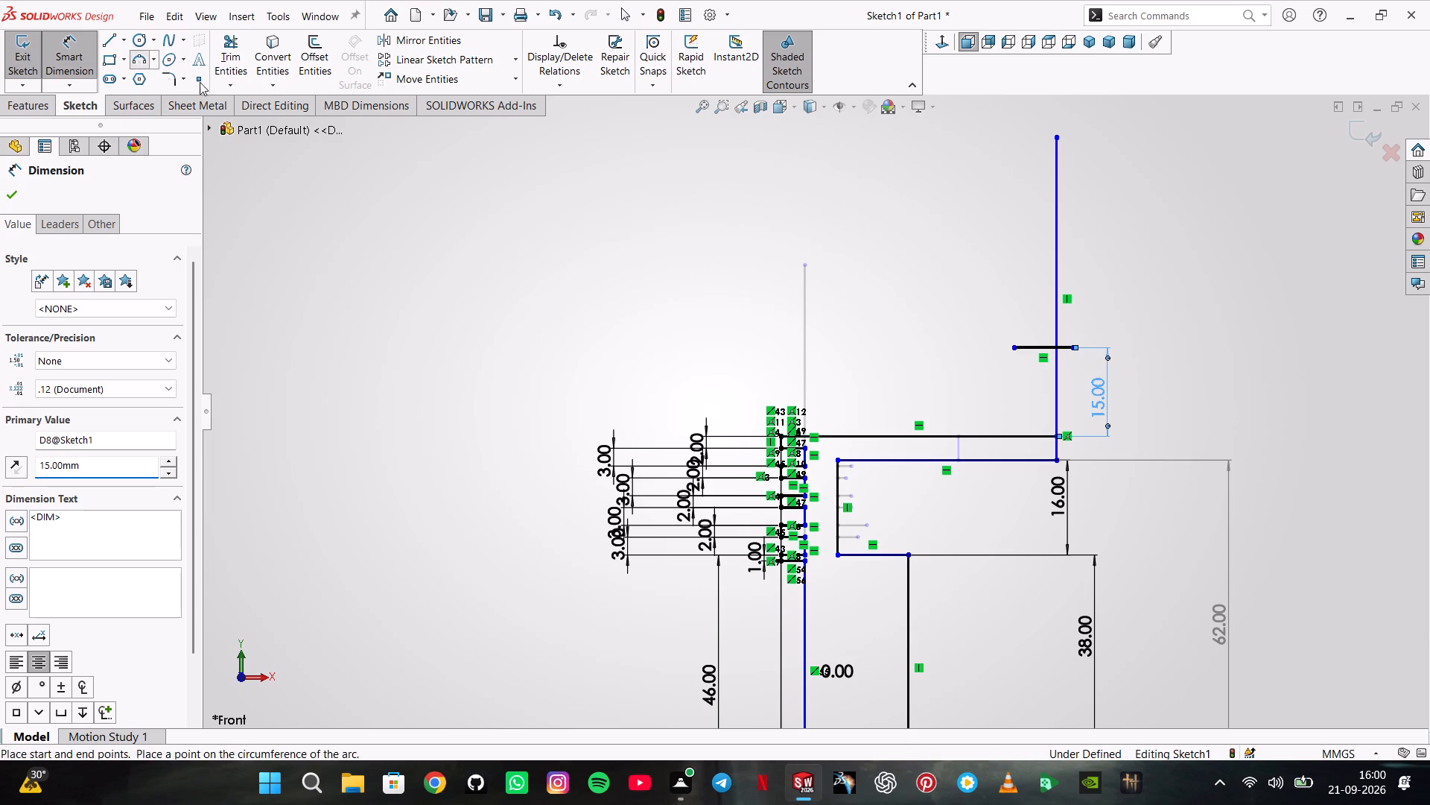
click(780, 435)
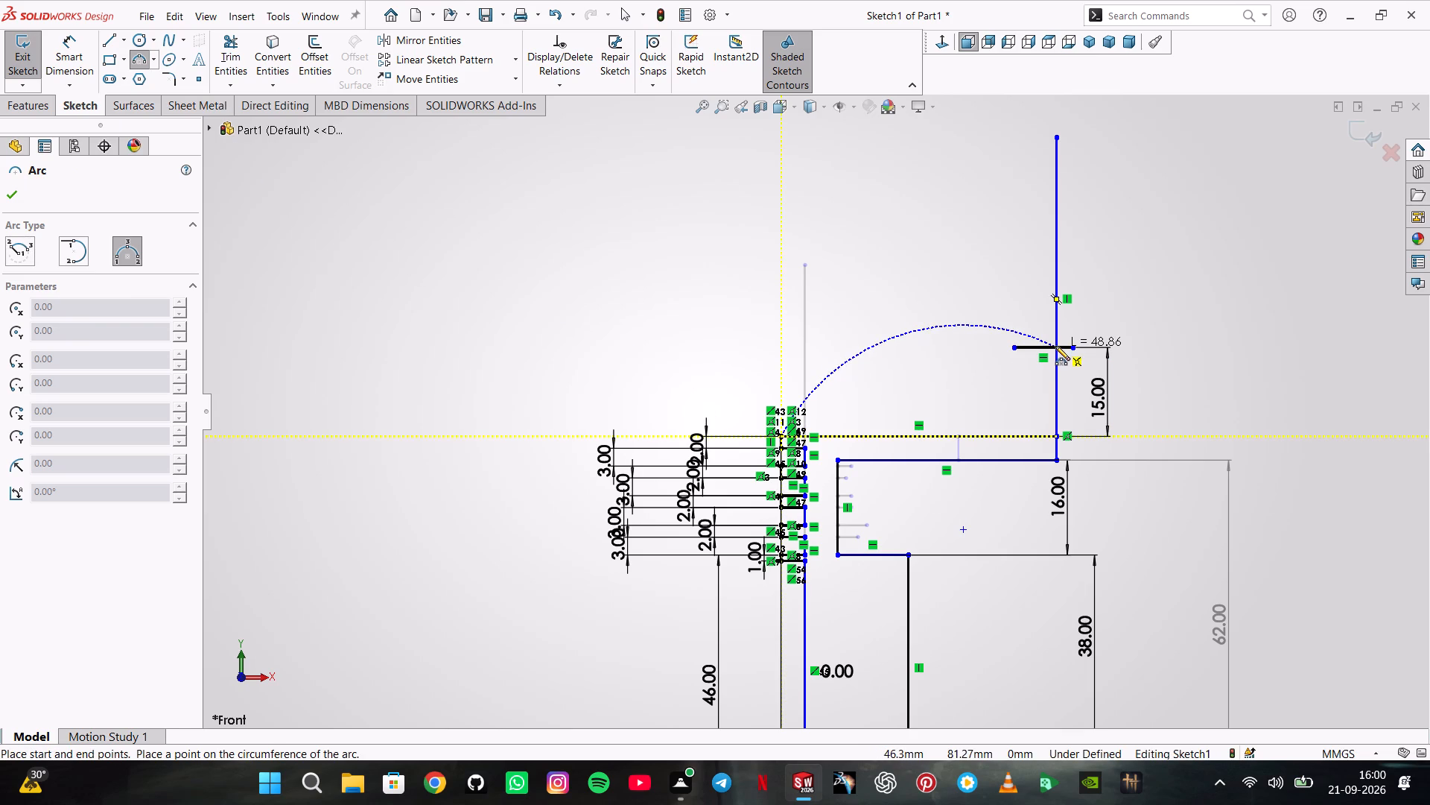
click(1055, 346)
click(937, 347)
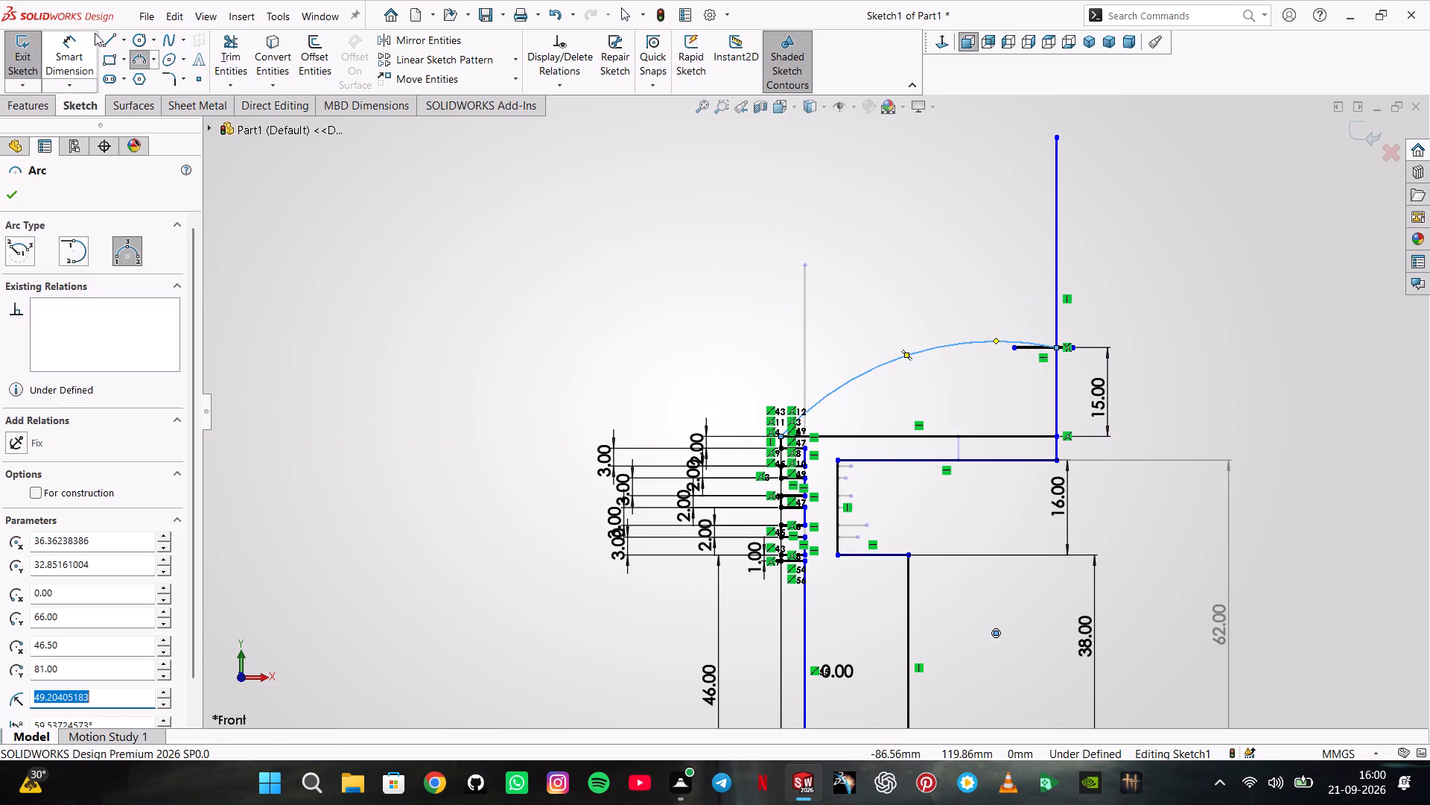
Dimension the arc's radius as 189 mm.
click(80, 48)
click(956, 344)
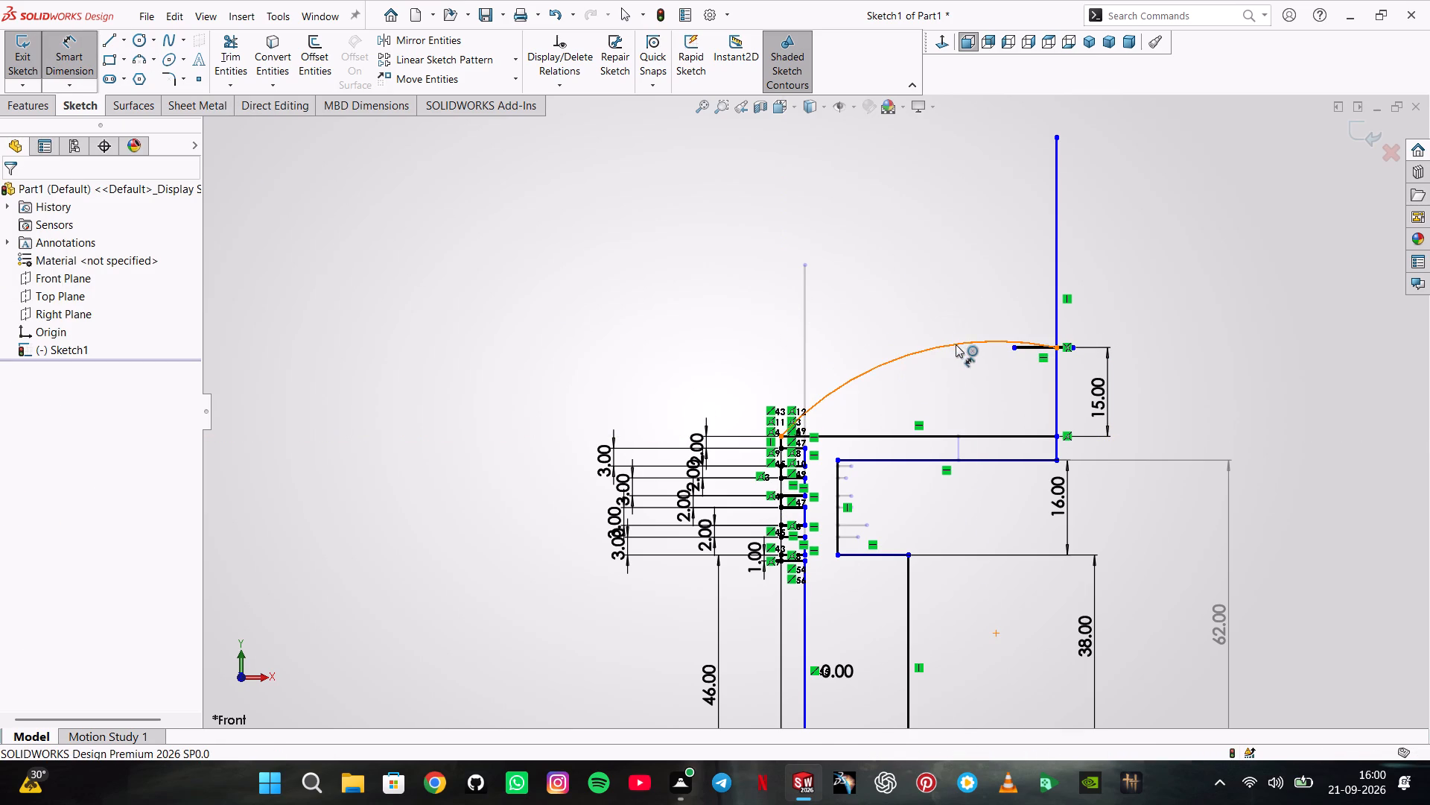
click(930, 303)
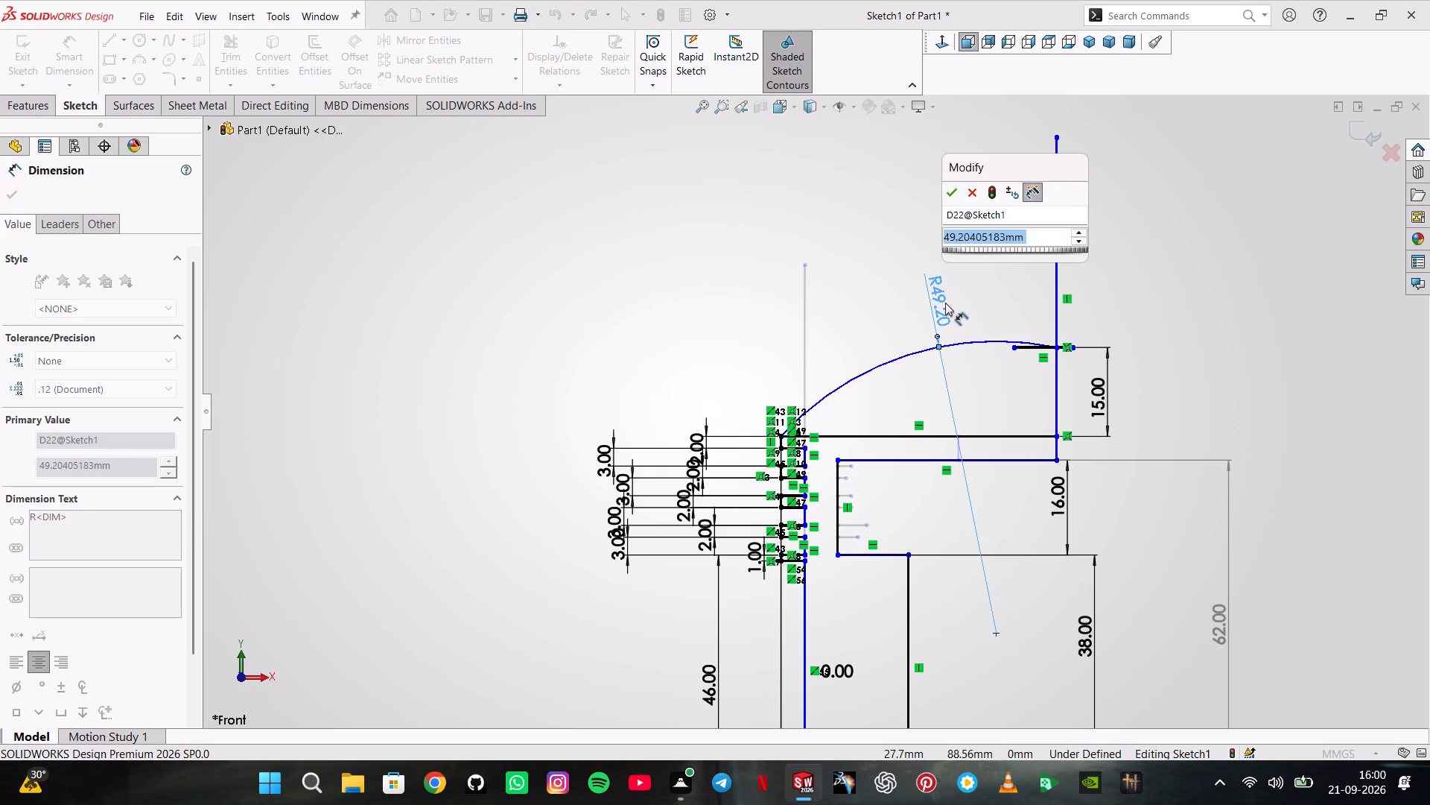
text(189)
key(Return)
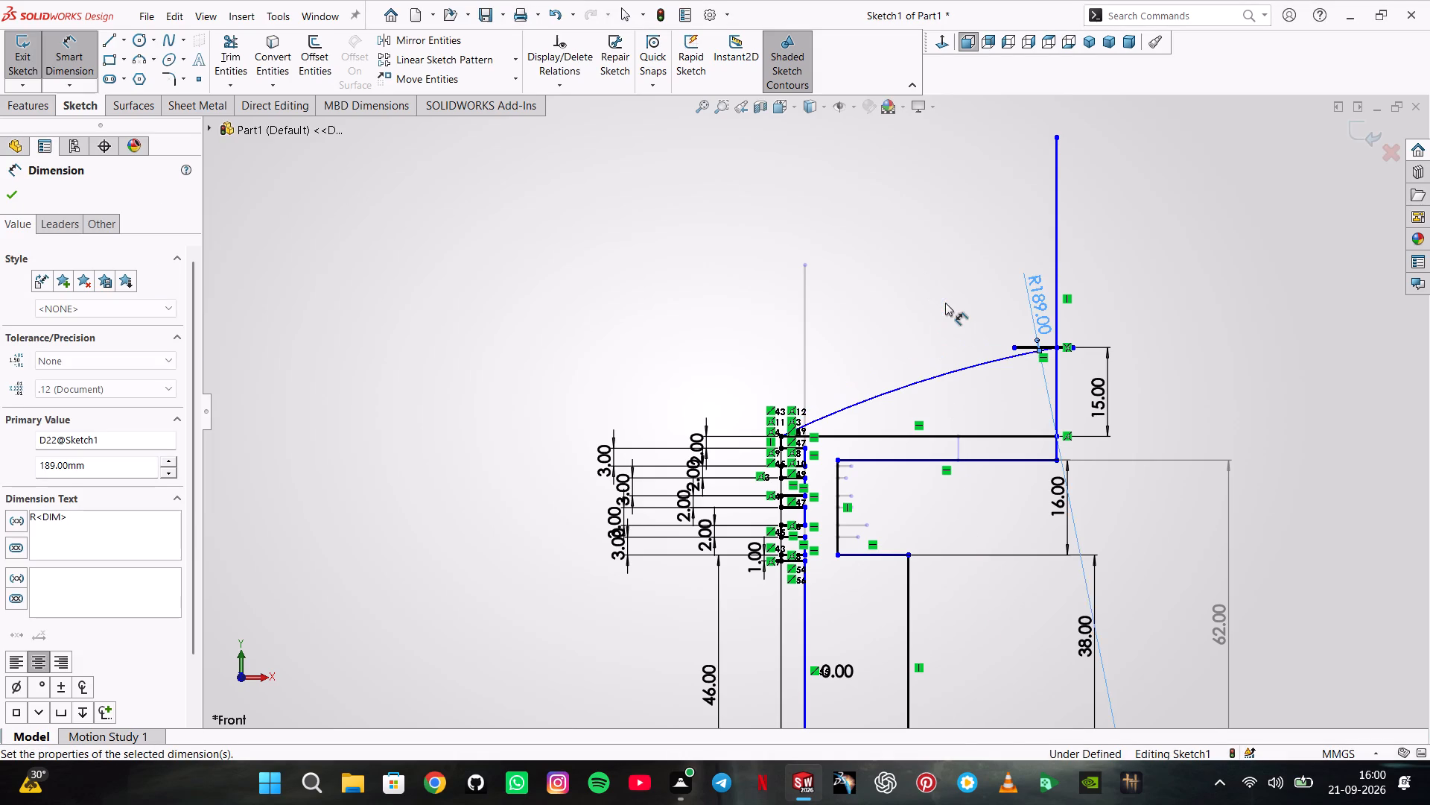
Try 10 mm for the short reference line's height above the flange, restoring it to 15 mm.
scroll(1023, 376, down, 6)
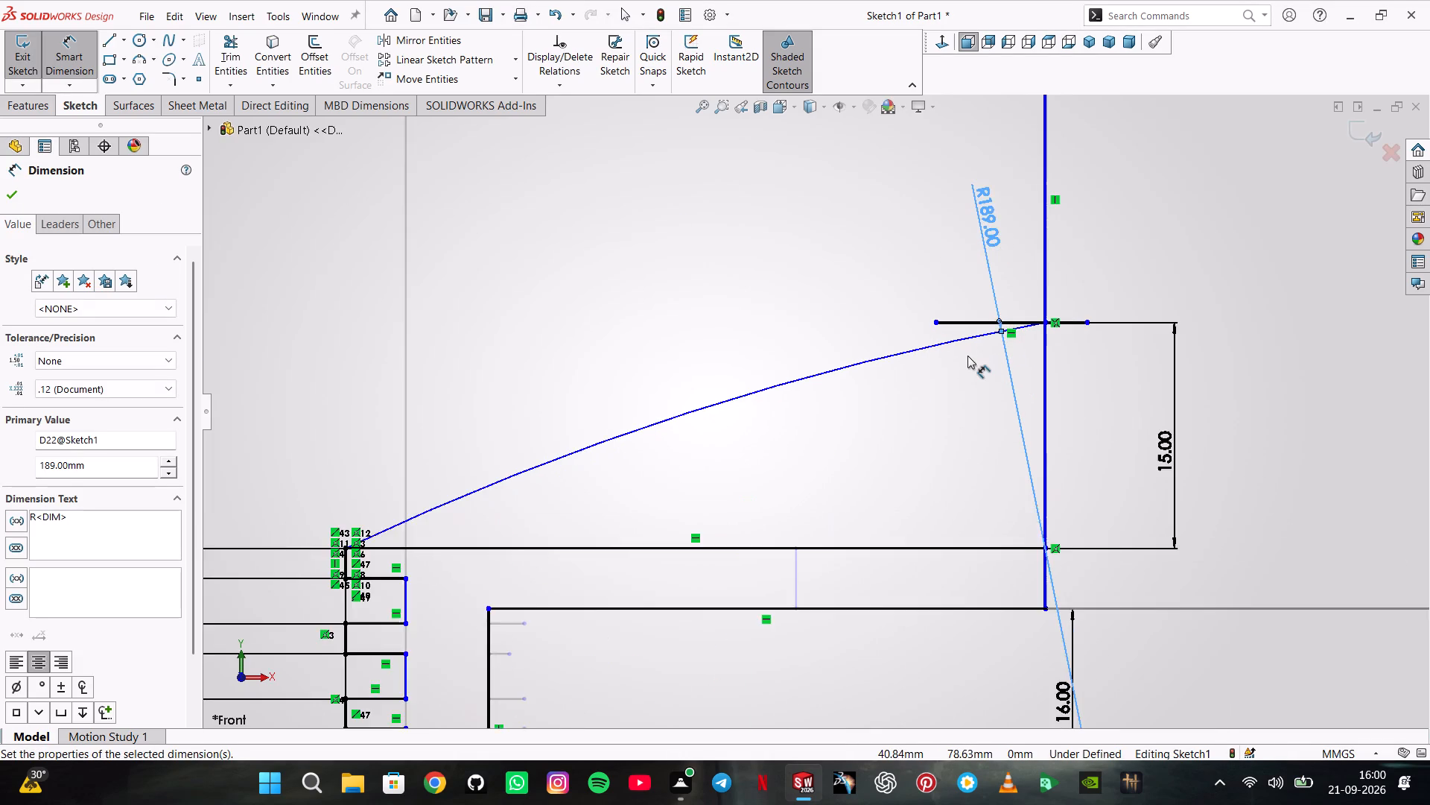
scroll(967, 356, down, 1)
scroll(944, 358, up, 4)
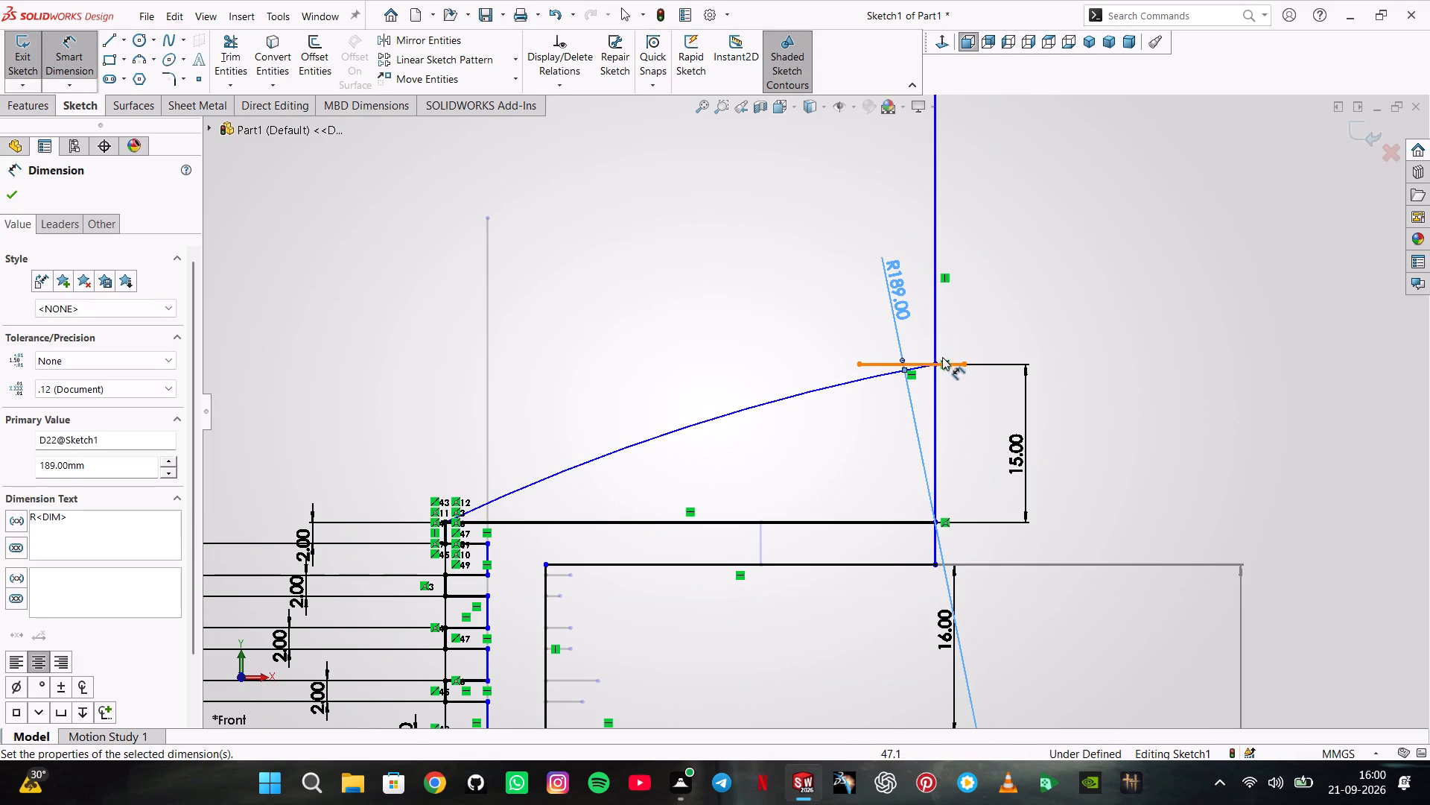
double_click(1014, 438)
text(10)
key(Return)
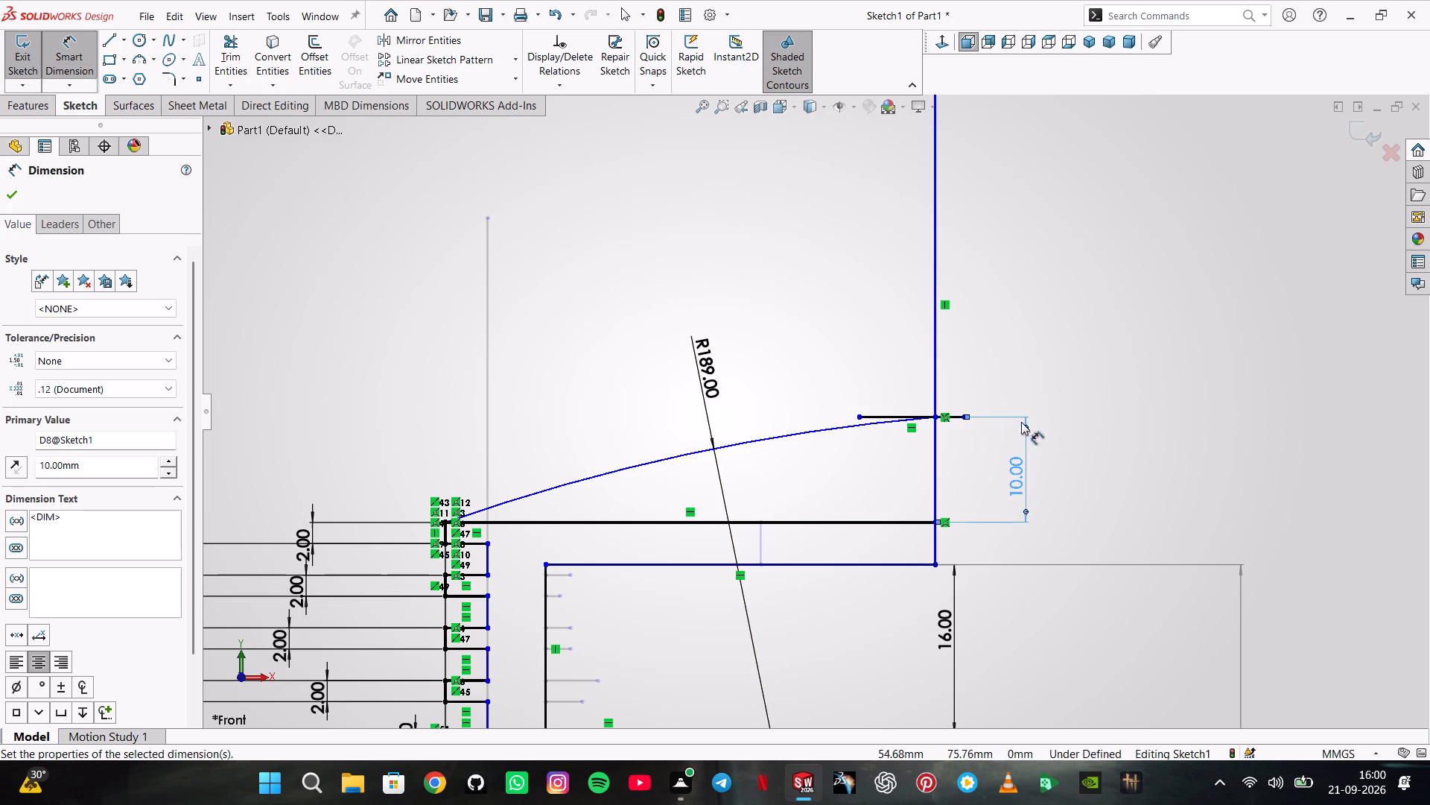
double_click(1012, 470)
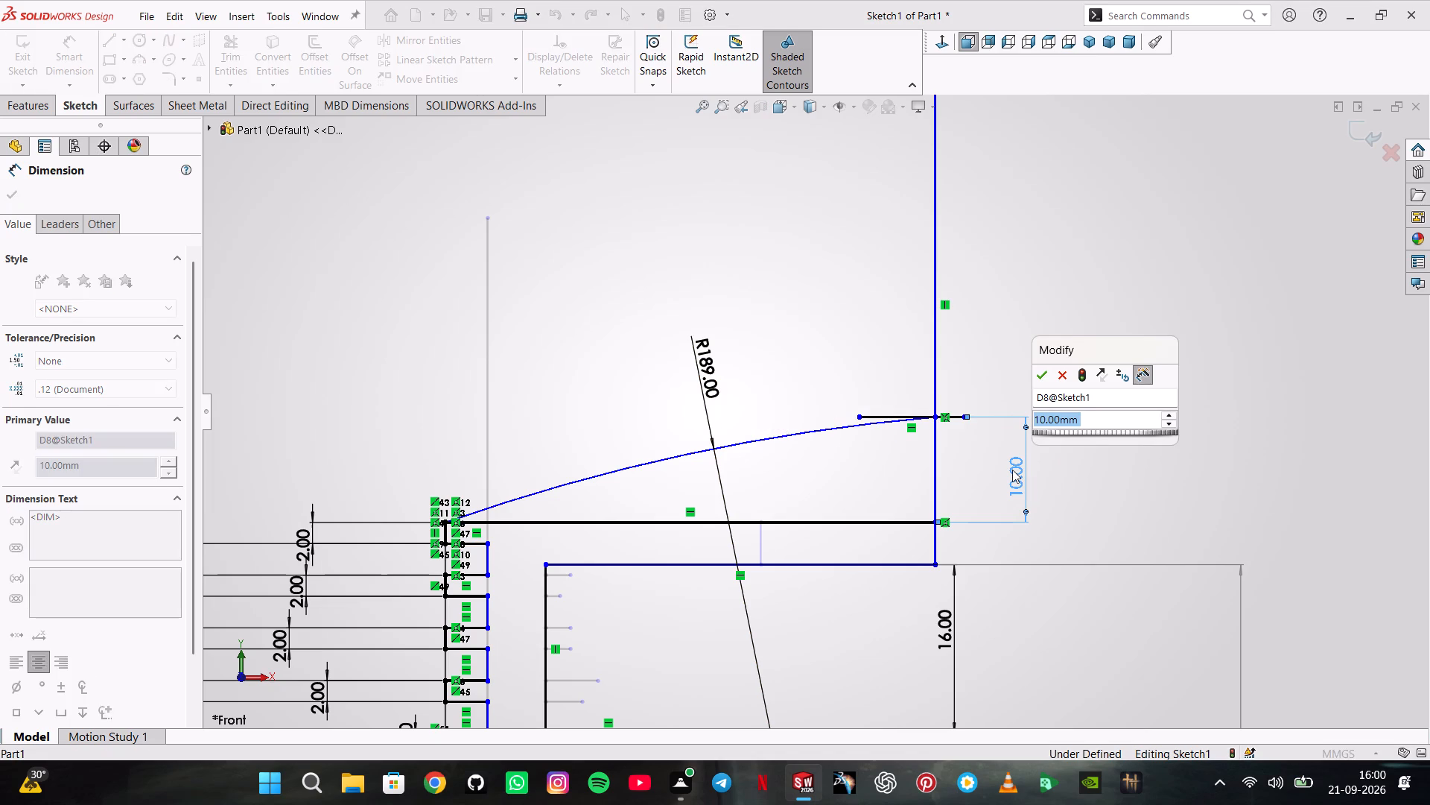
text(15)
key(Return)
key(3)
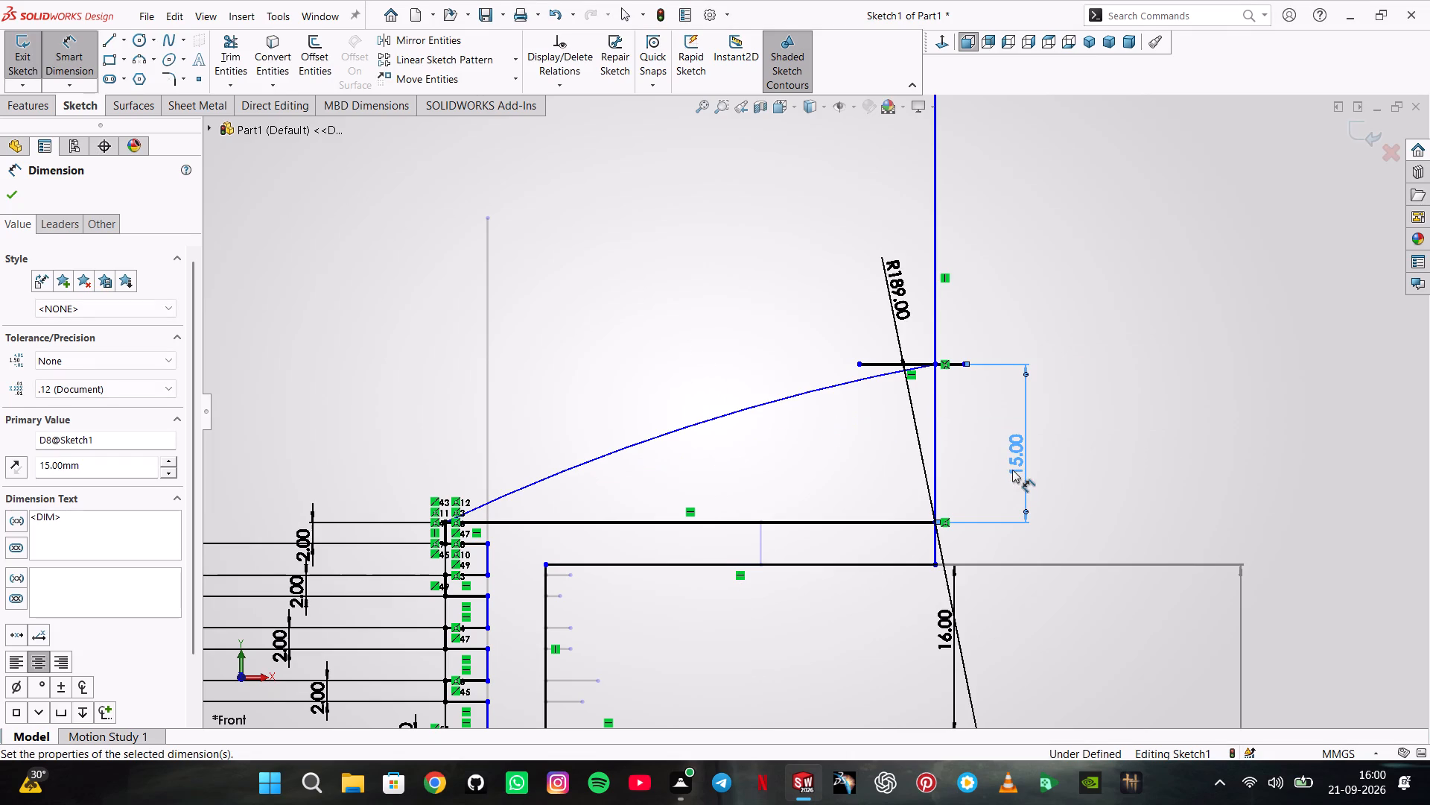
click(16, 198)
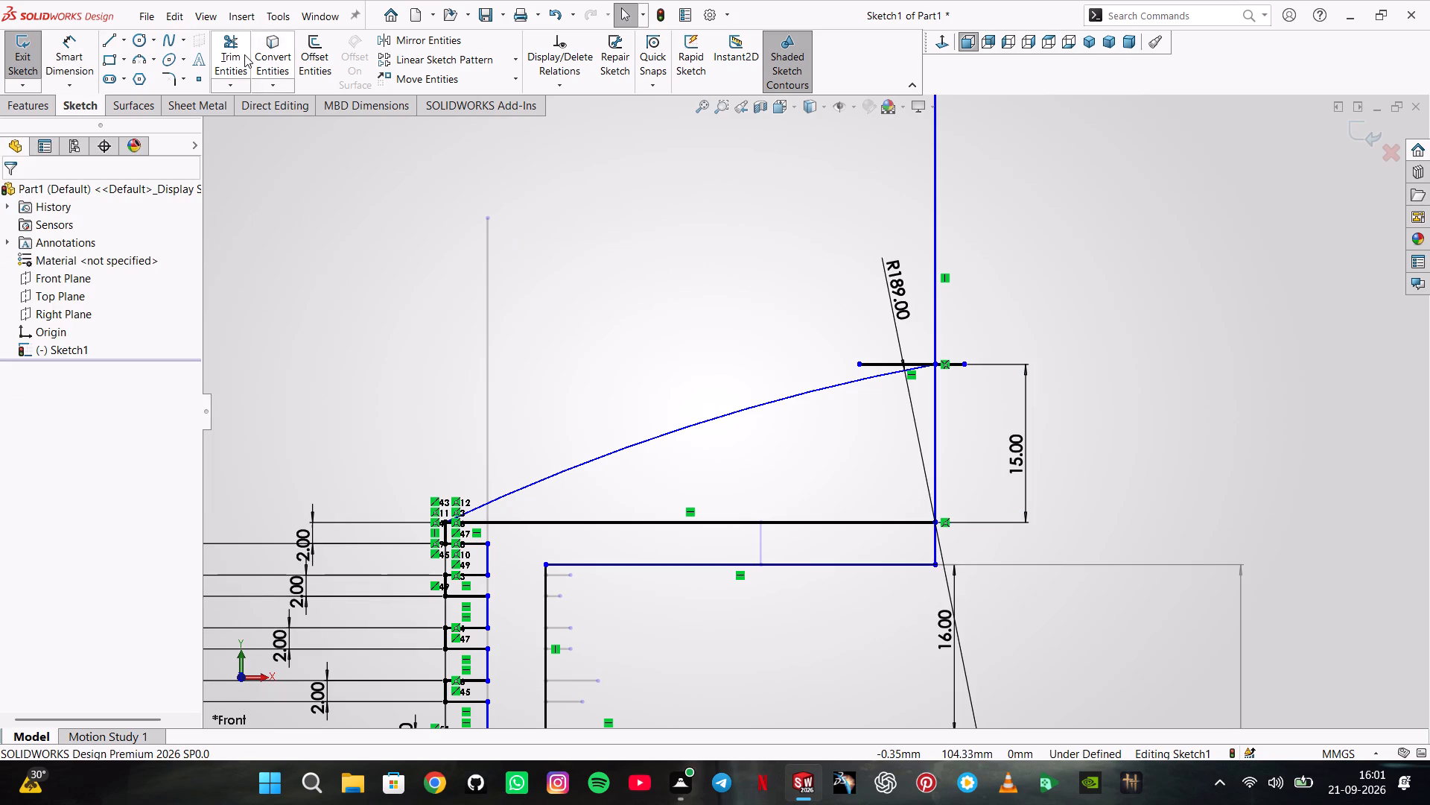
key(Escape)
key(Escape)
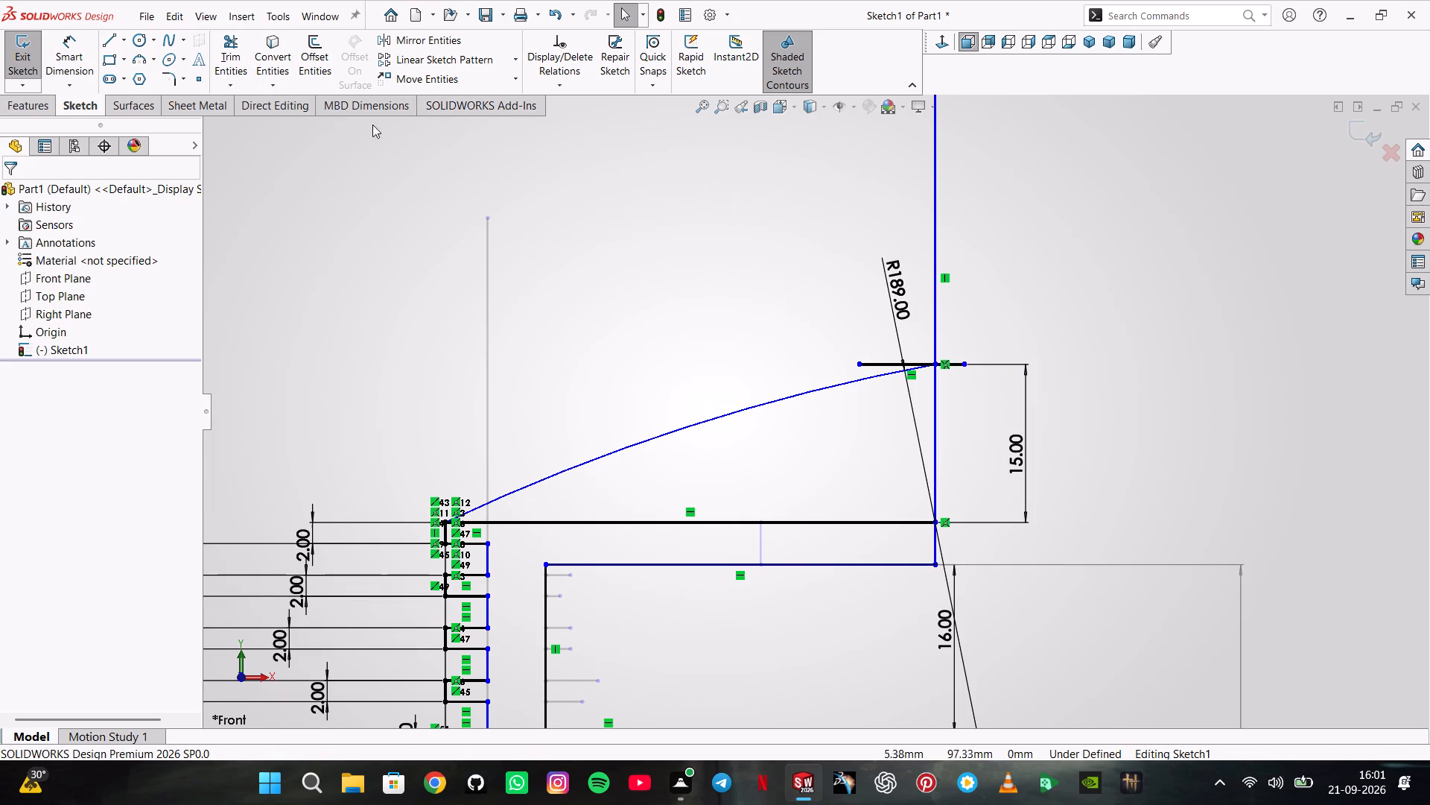
Delete the short horizontal reference line above the flange, accepting the removal of its associated dimension.
click(878, 364)
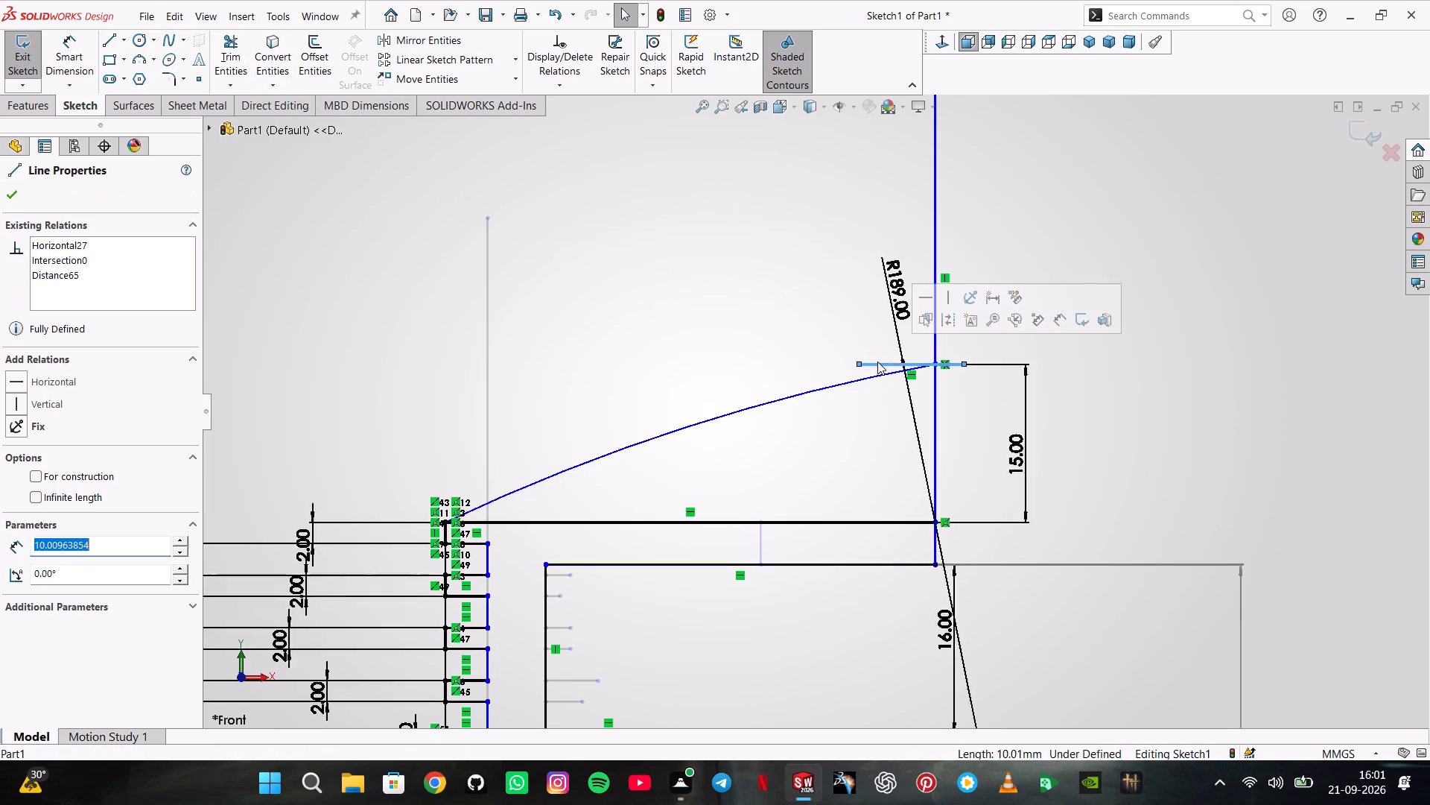
key(Delete)
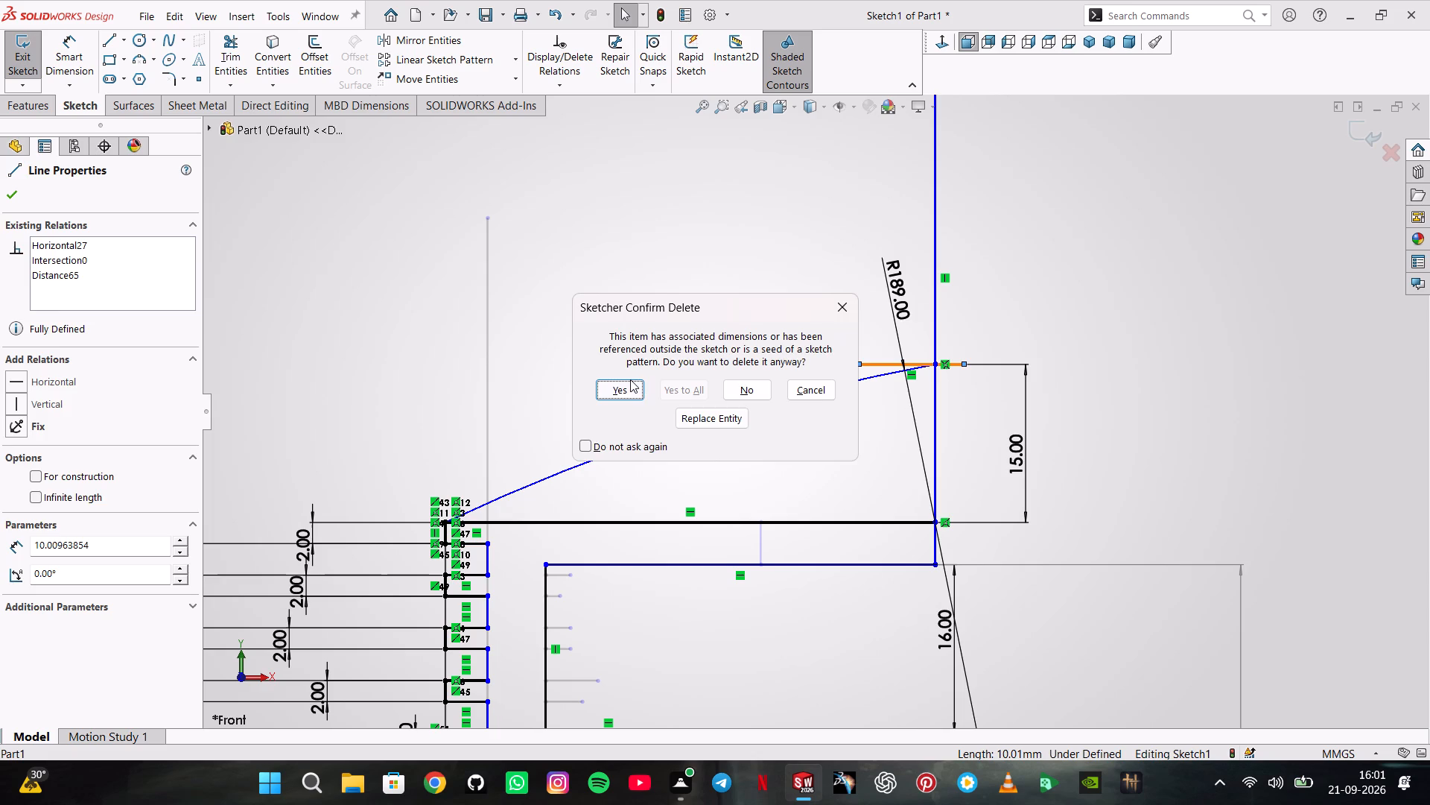
click(630, 379)
Trim away the vertical line above the arc's end and the flange's horizontal top edge beneath the arc.
click(235, 57)
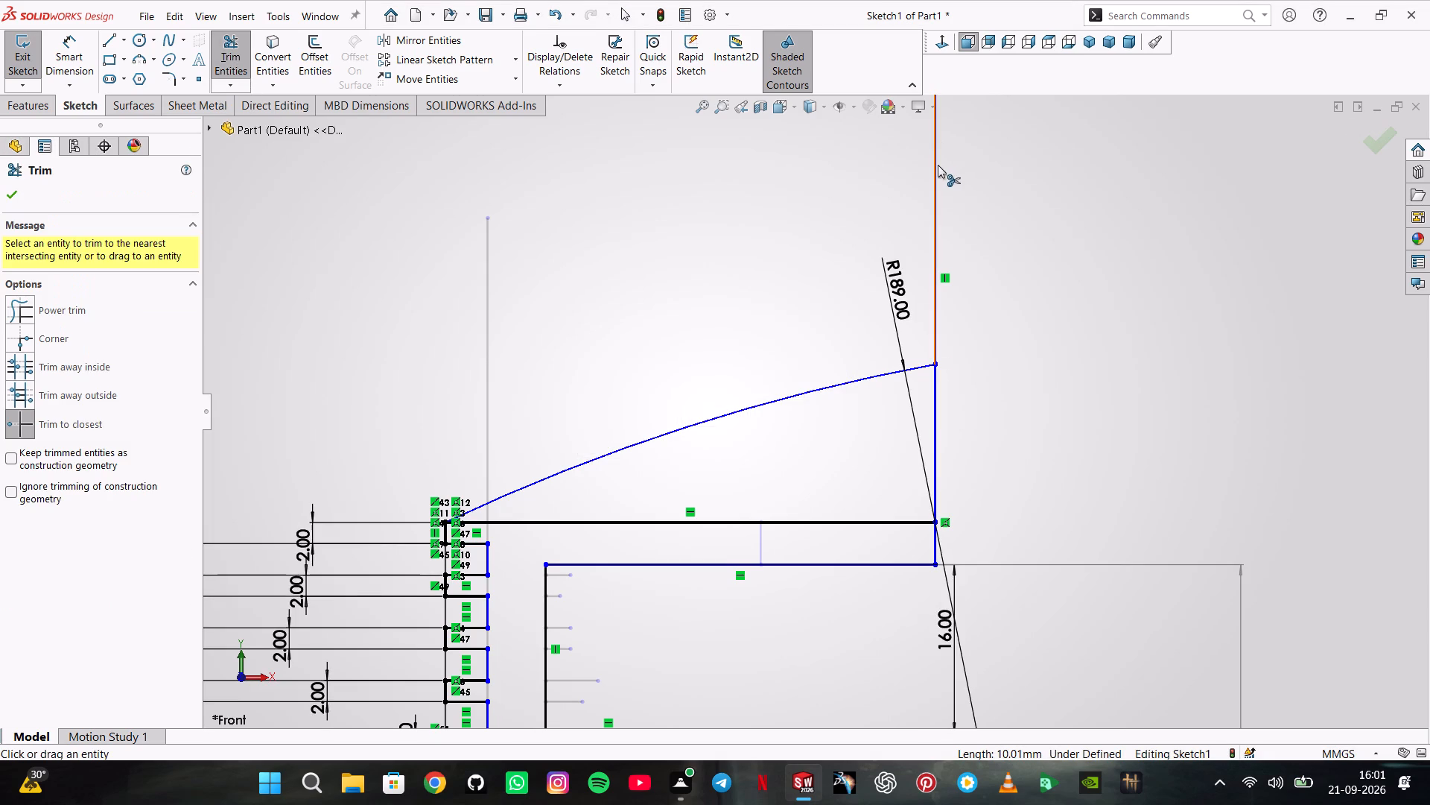
click(938, 165)
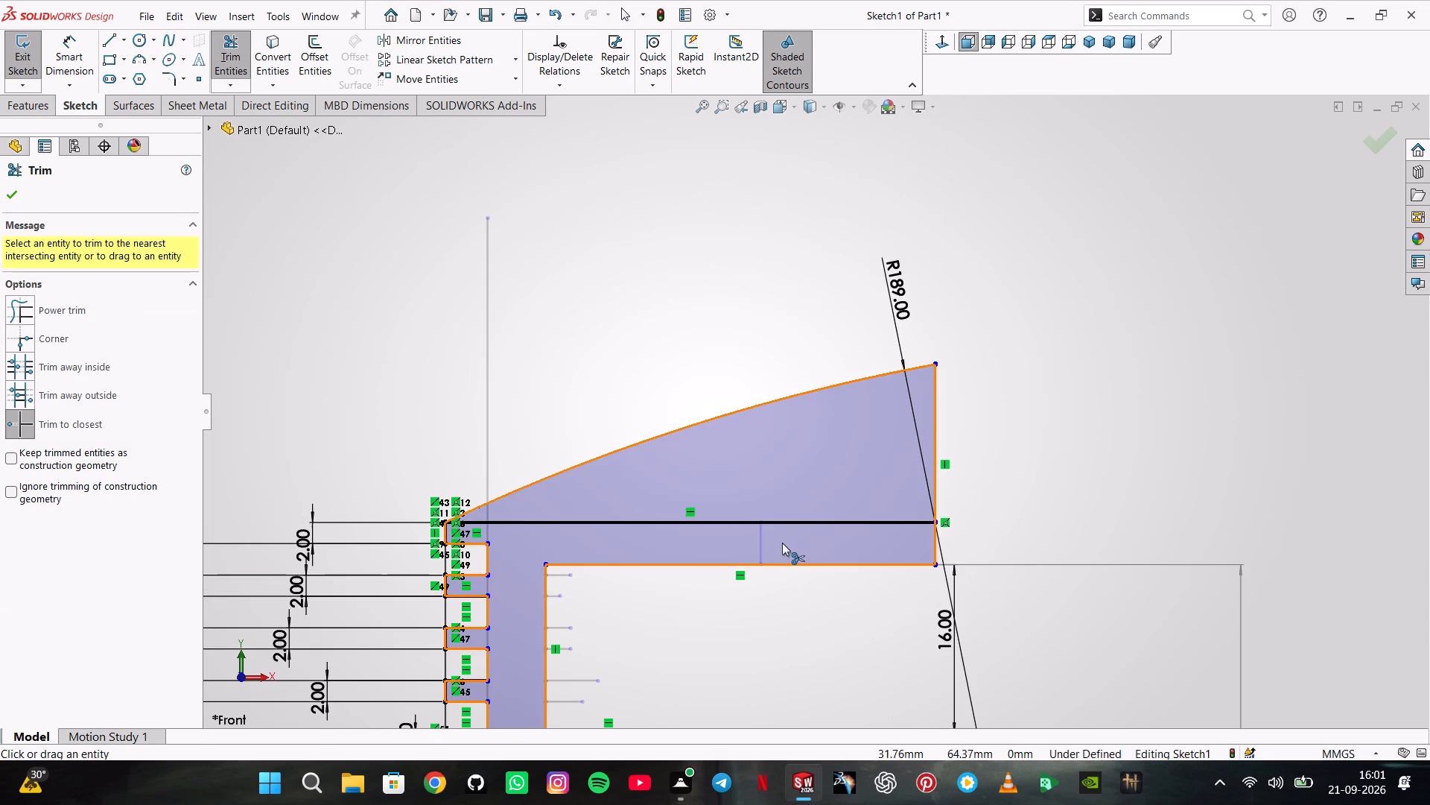
click(788, 522)
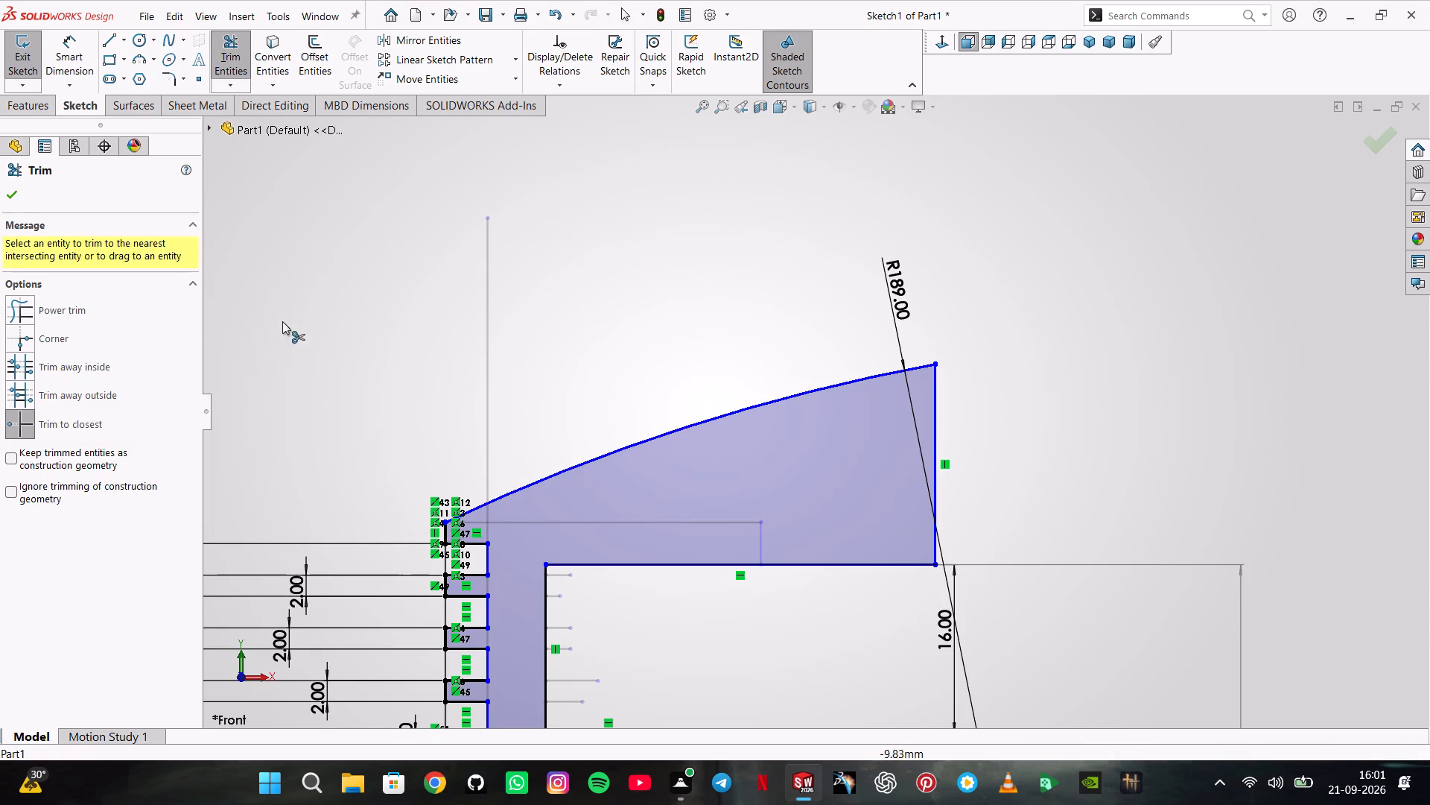
click(4, 194)
Draw a short vertical centreline directly below the arc's end edge, starting level with the bottom of the profile.
double_click(31, 119)
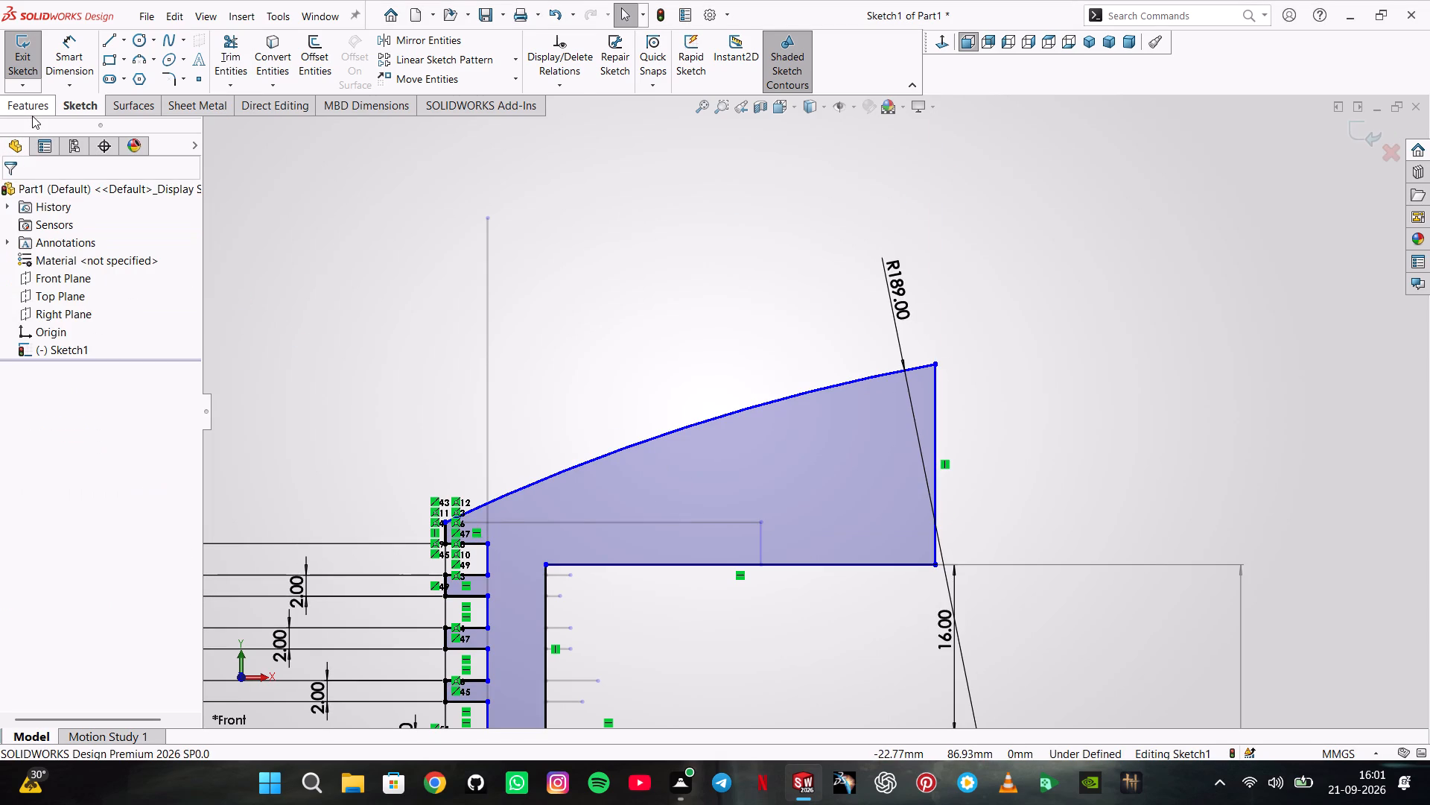
scroll(233, 80, up, 2)
scroll(731, 312, up, 1)
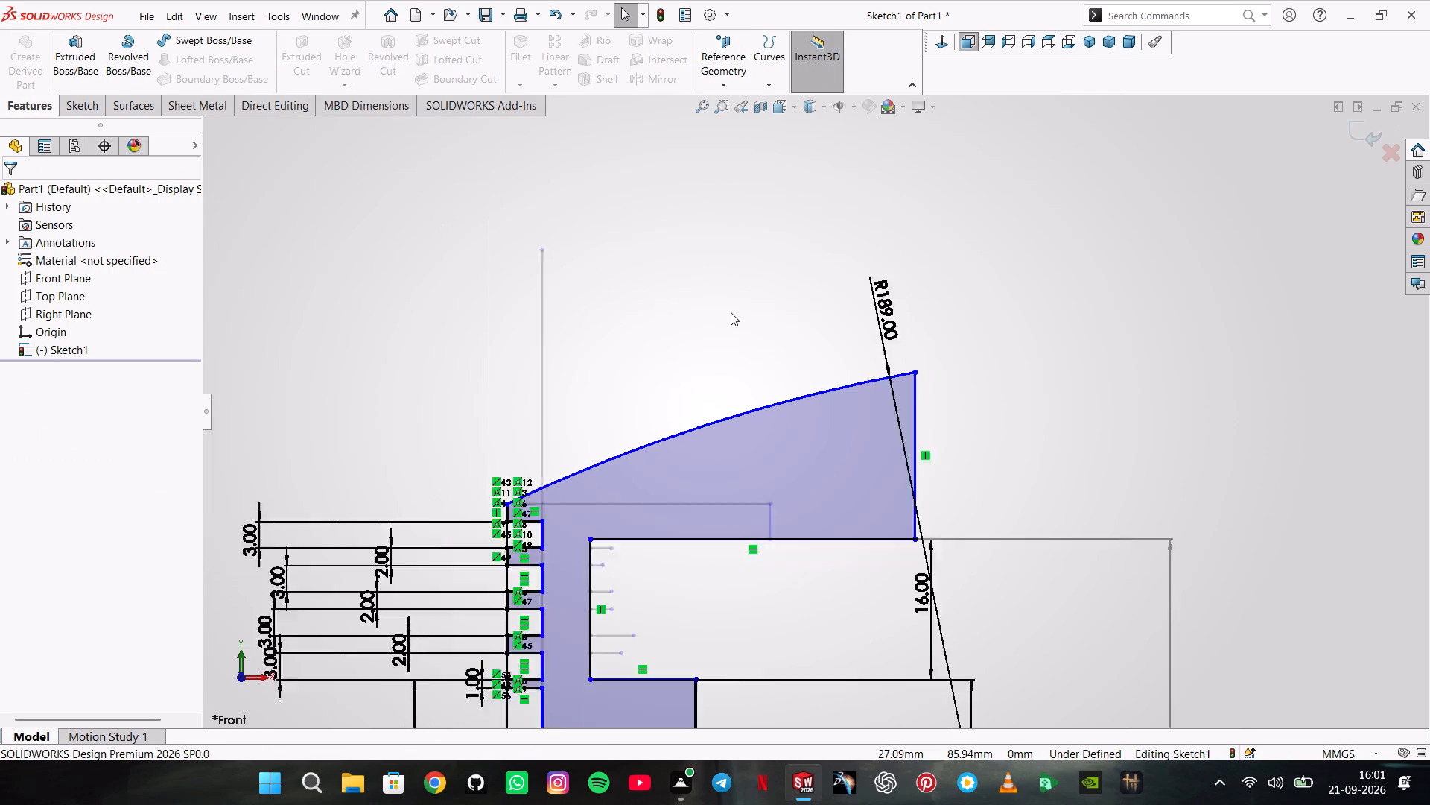
scroll(731, 312, up, 5)
scroll(755, 442, down, 3)
key(Escape)
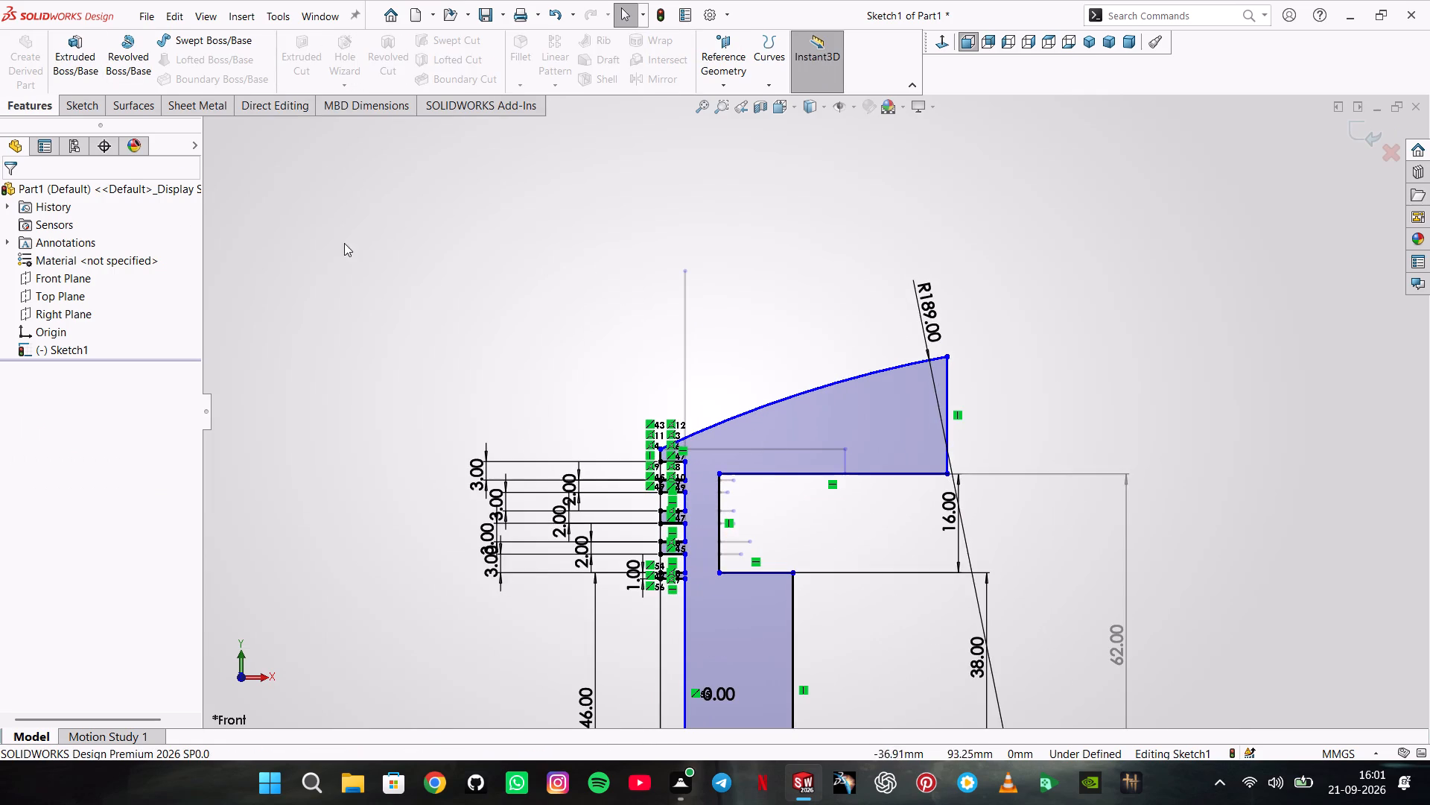
click(86, 103)
click(122, 40)
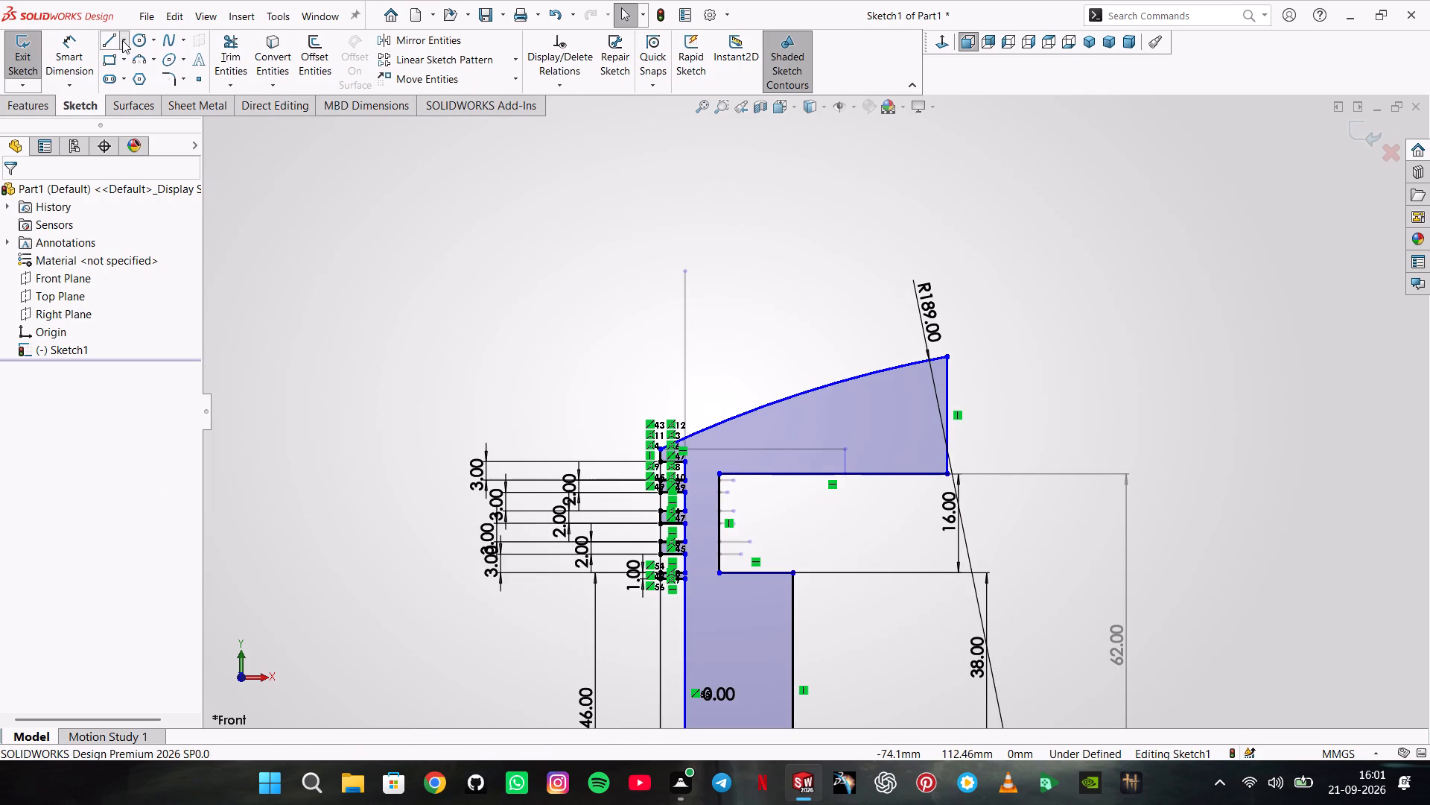
click(135, 75)
scroll(737, 321, up, 3)
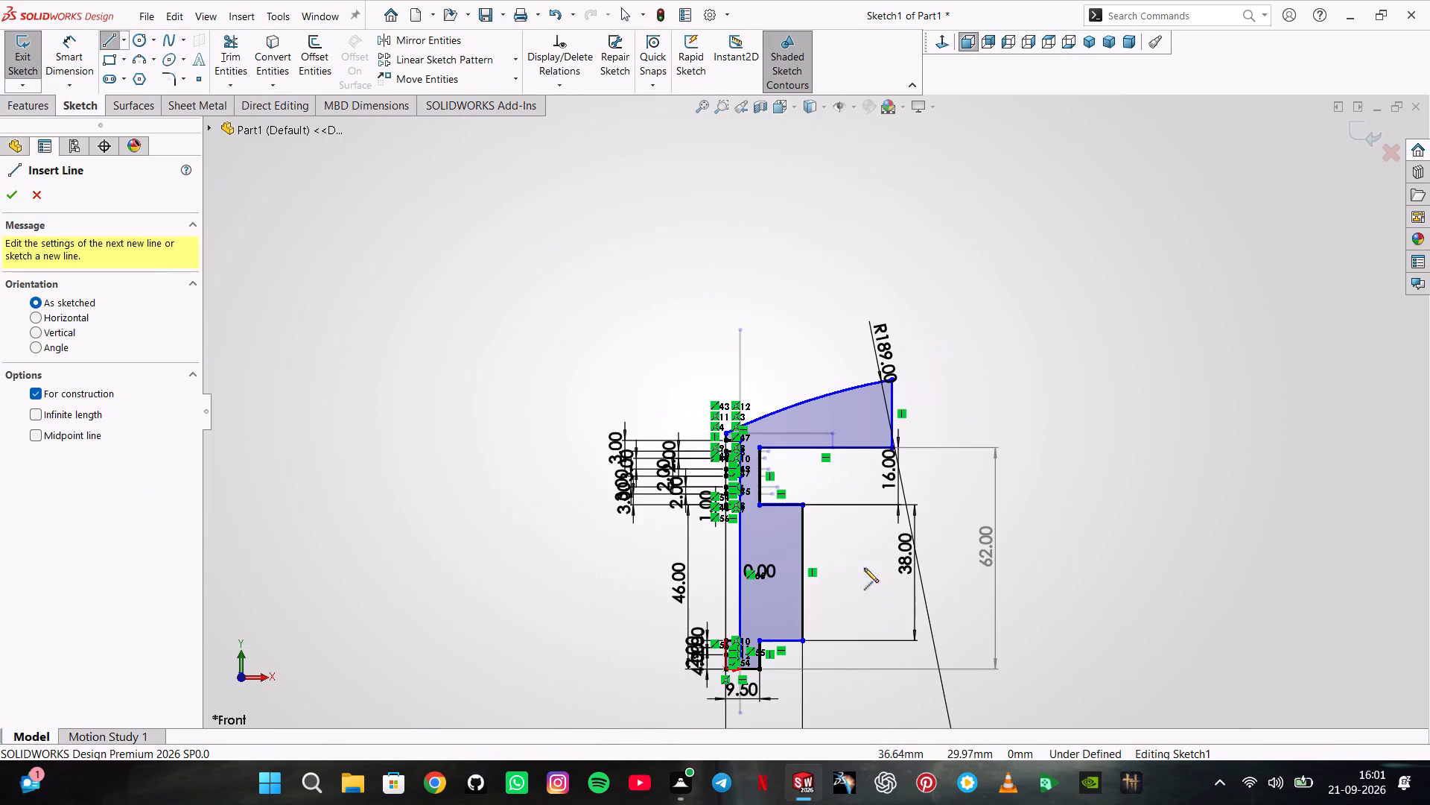
click(892, 668)
click(892, 625)
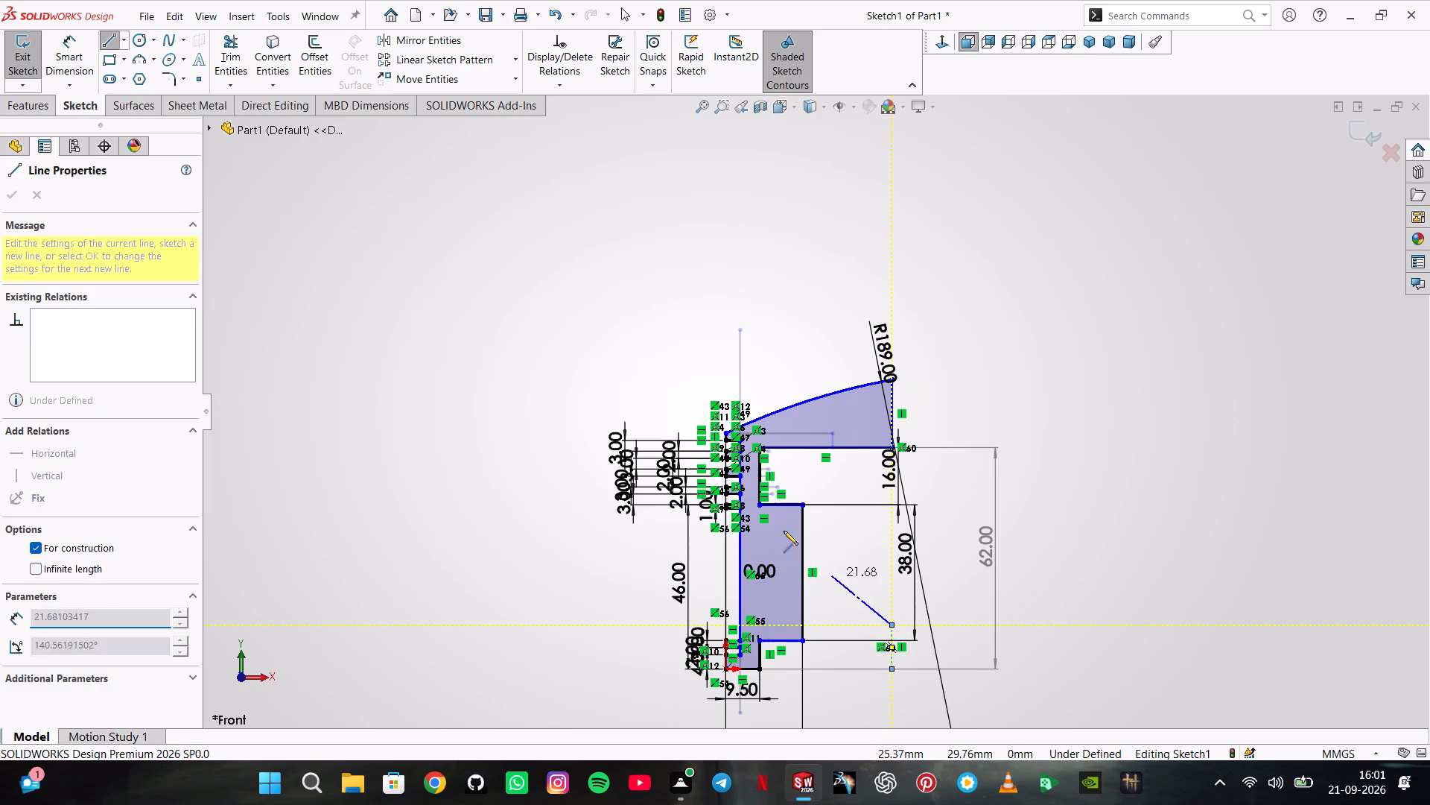
double_click(558, 456)
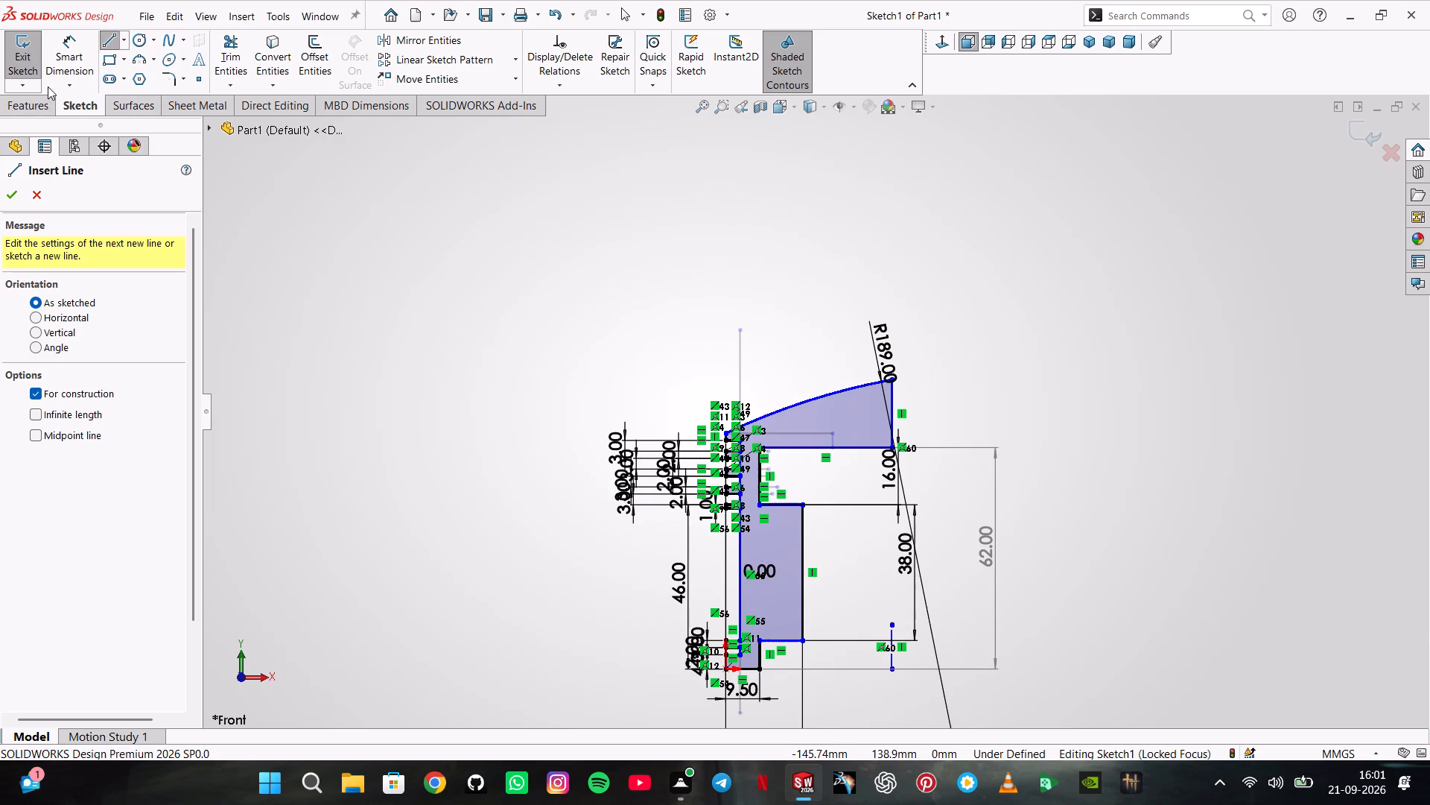
Revolve the closed profile 360 degrees about the new centreline.
click(39, 106)
click(114, 58)
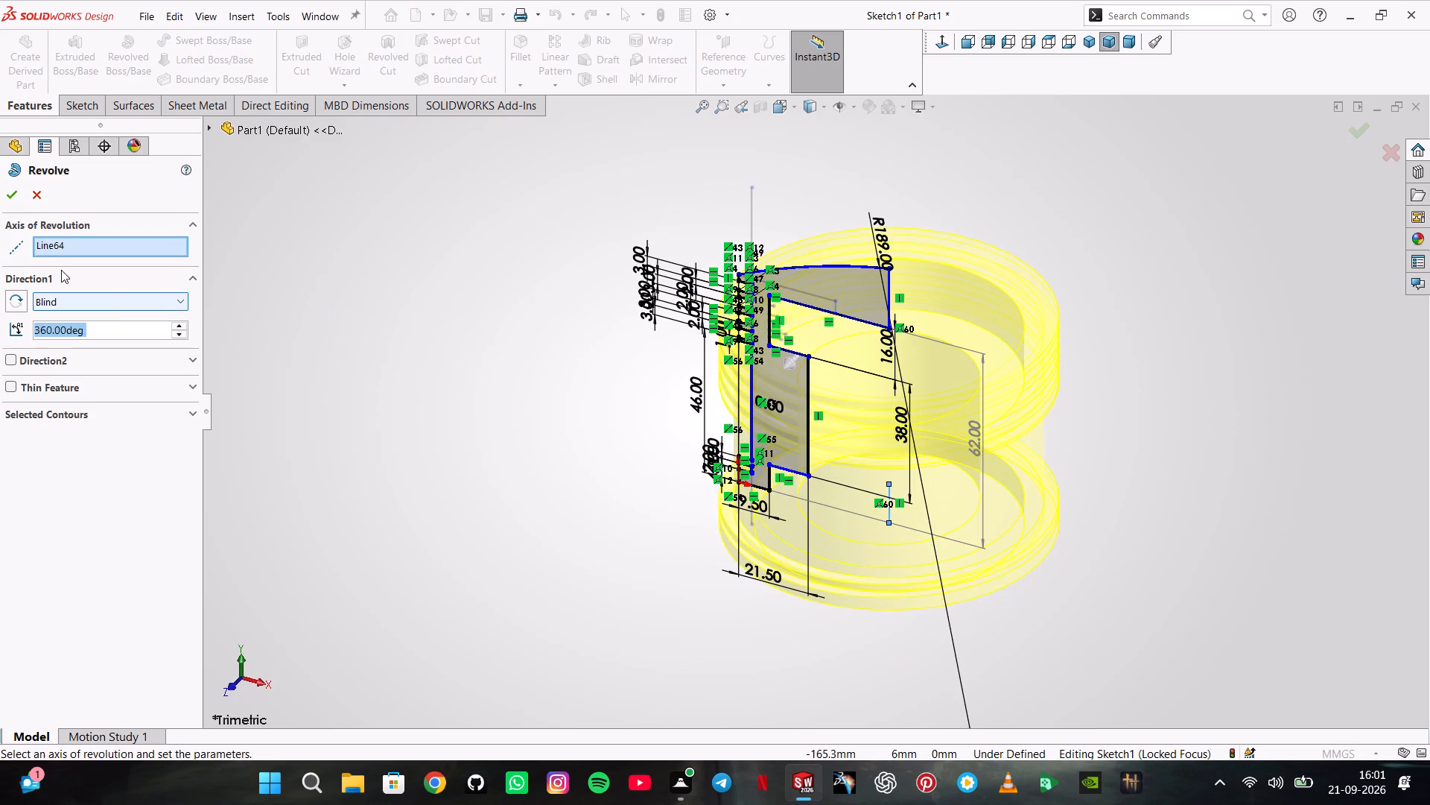
click(14, 202)
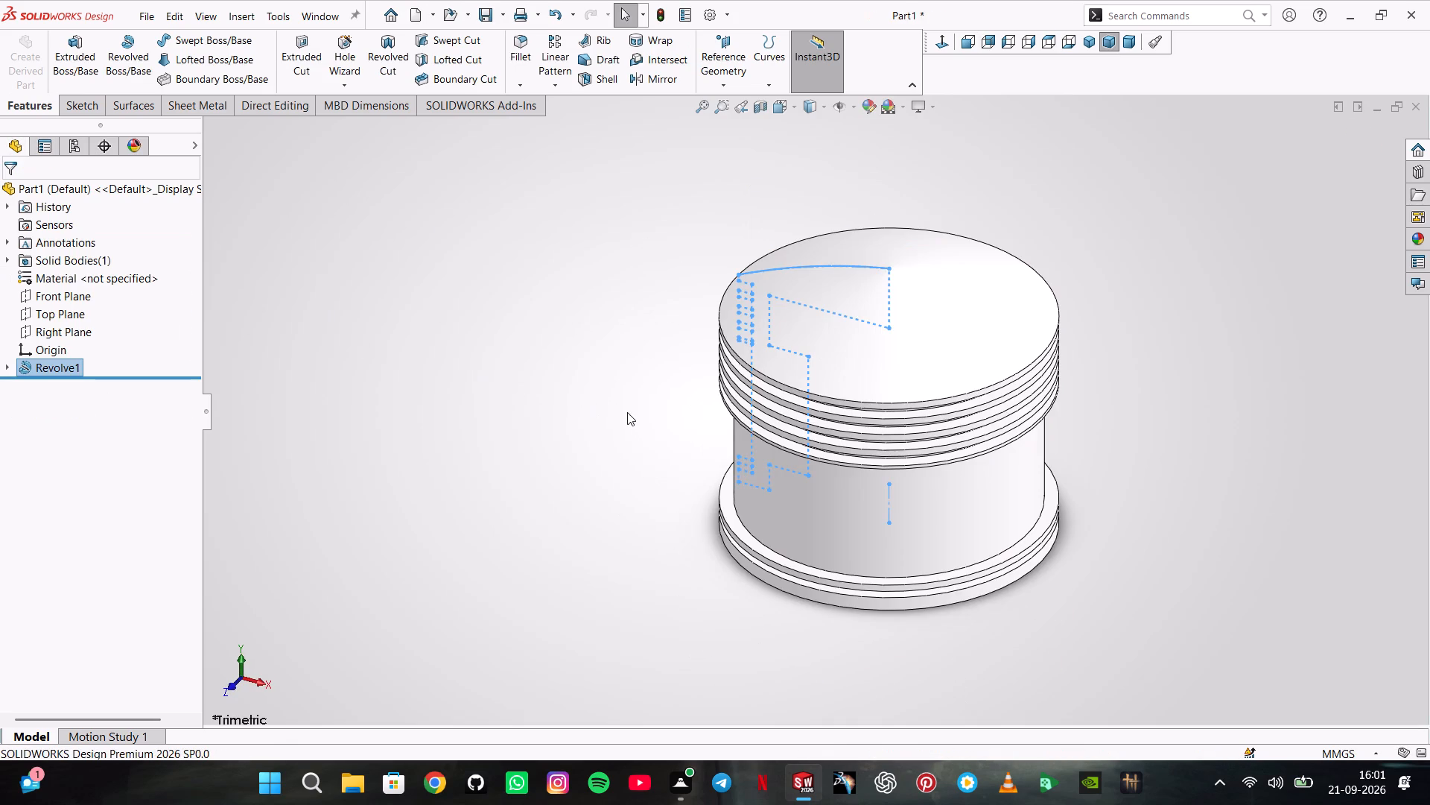
Inspect the revolved body from different sides and reopen its profile sketch to check the geometry, leaving it unedited.
scroll(620, 421, up, 1)
double_click(620, 421)
middle_drag(682, 473, 781, 359)
scroll(684, 473, up, 1)
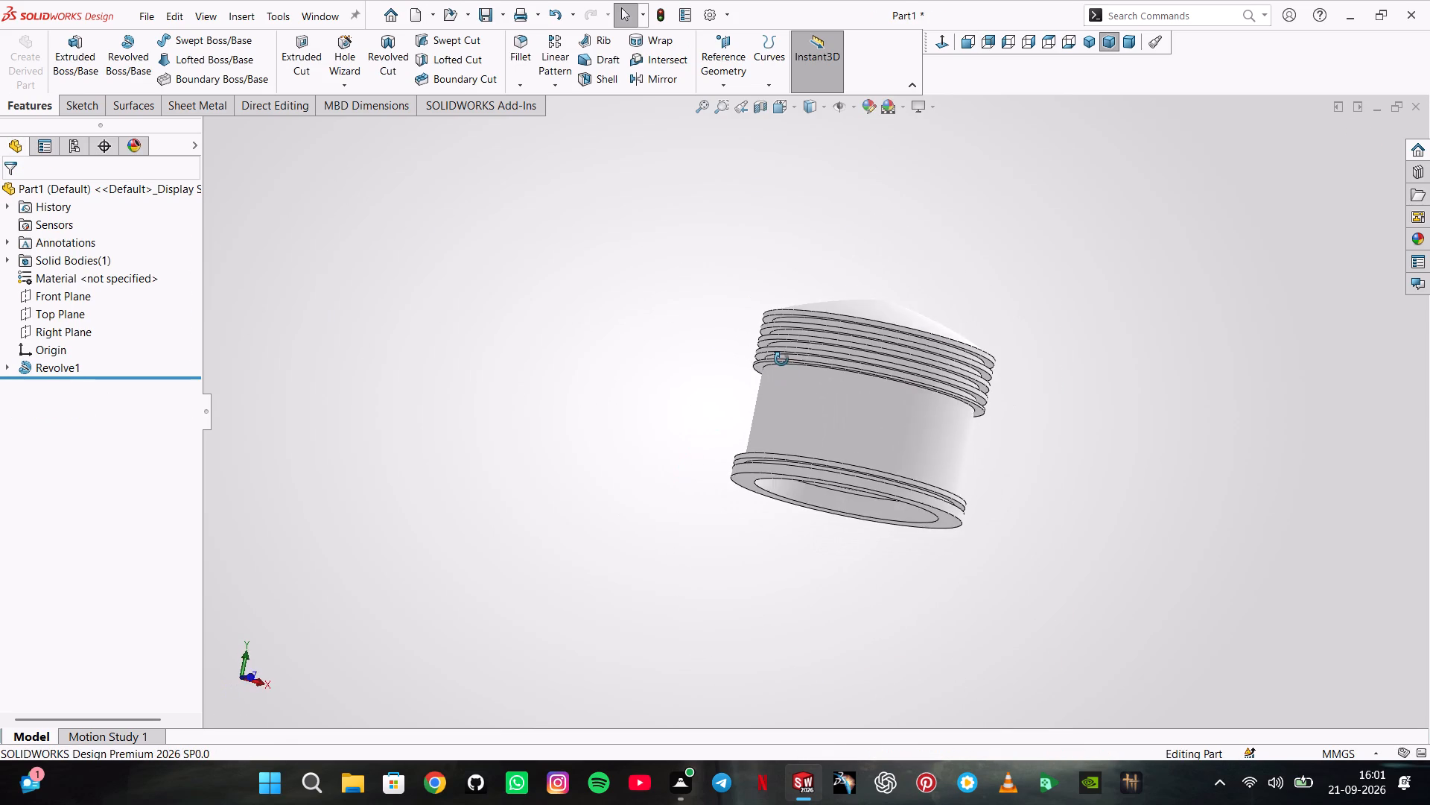
middle_drag(781, 359, 924, 437)
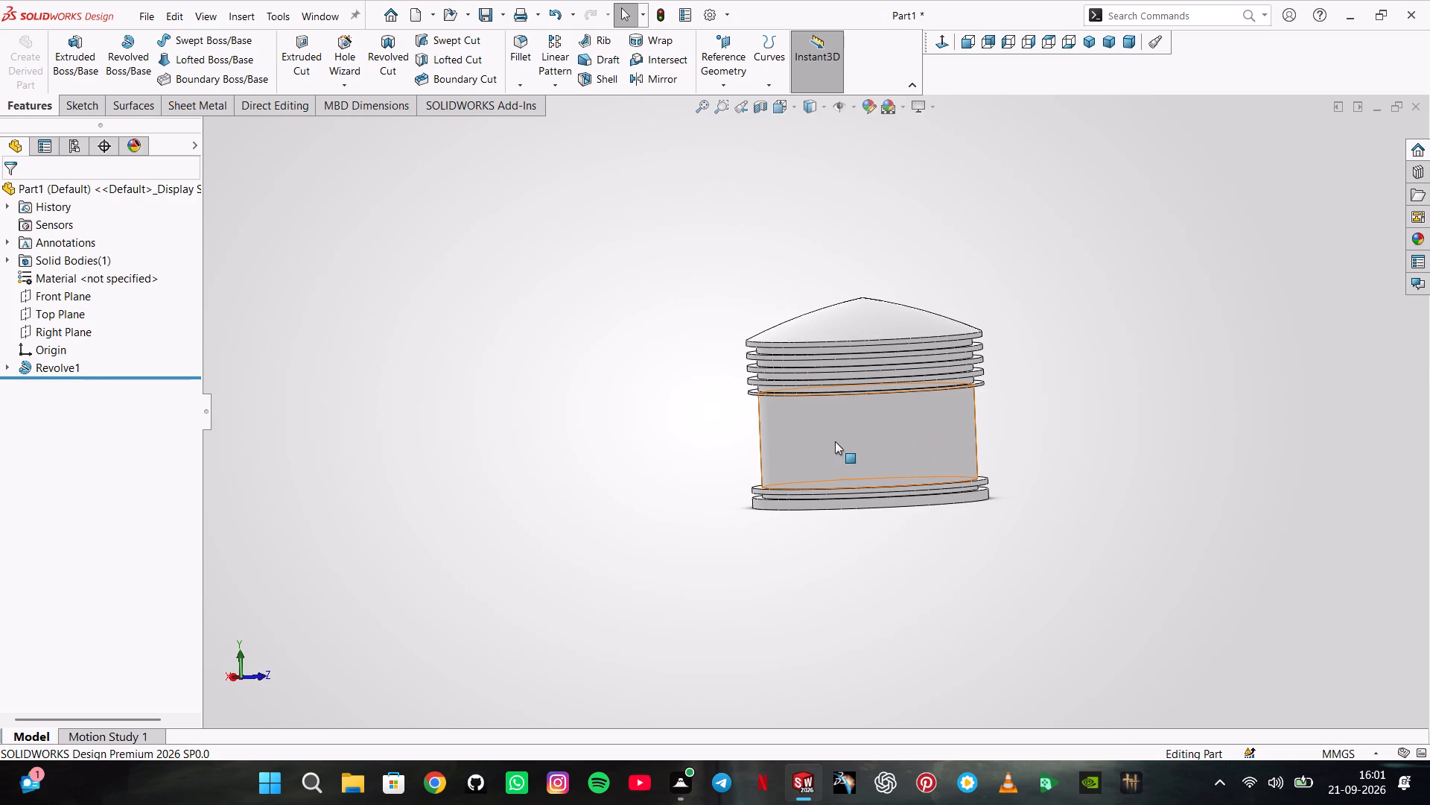
click(835, 441)
click(903, 382)
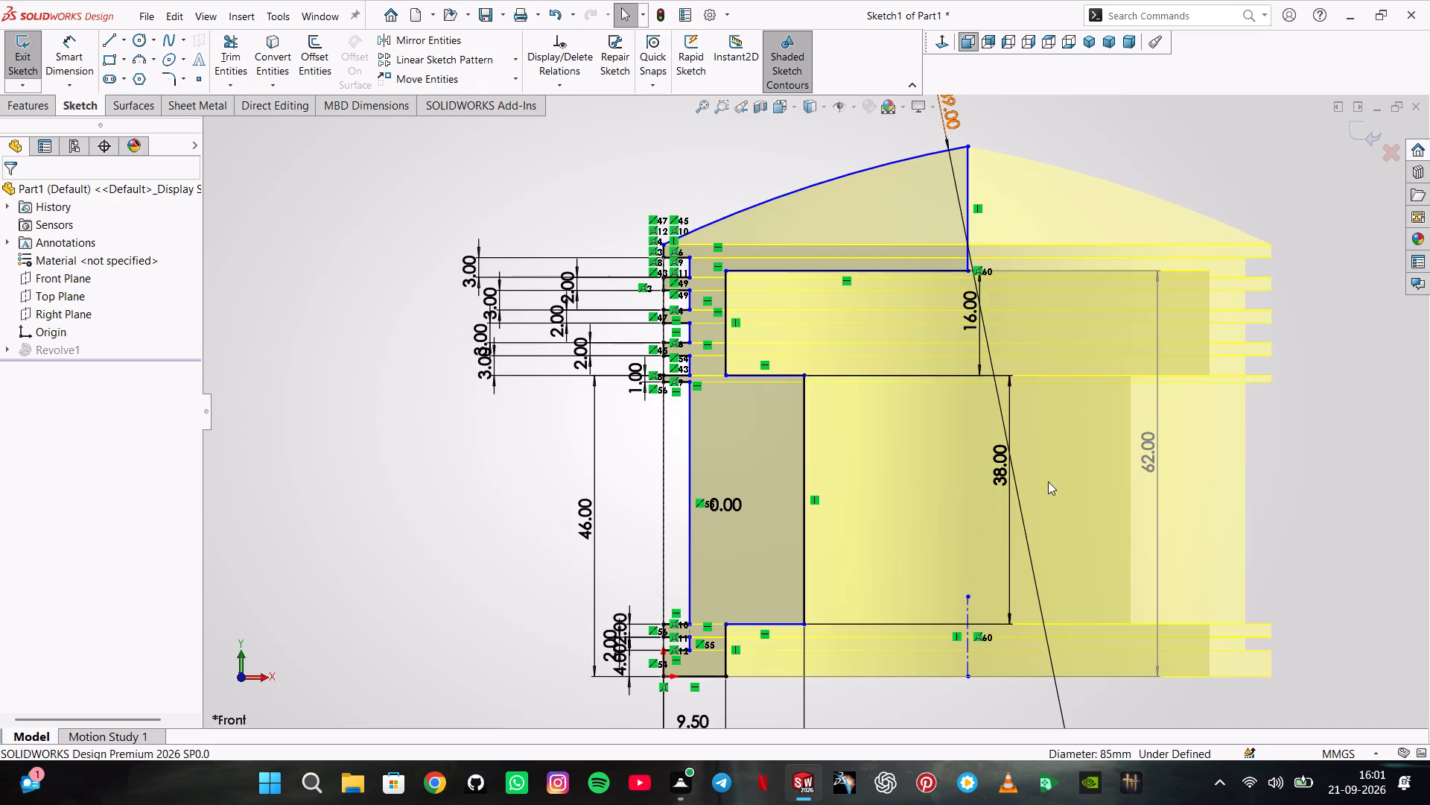
click(360, 247)
click(417, 180)
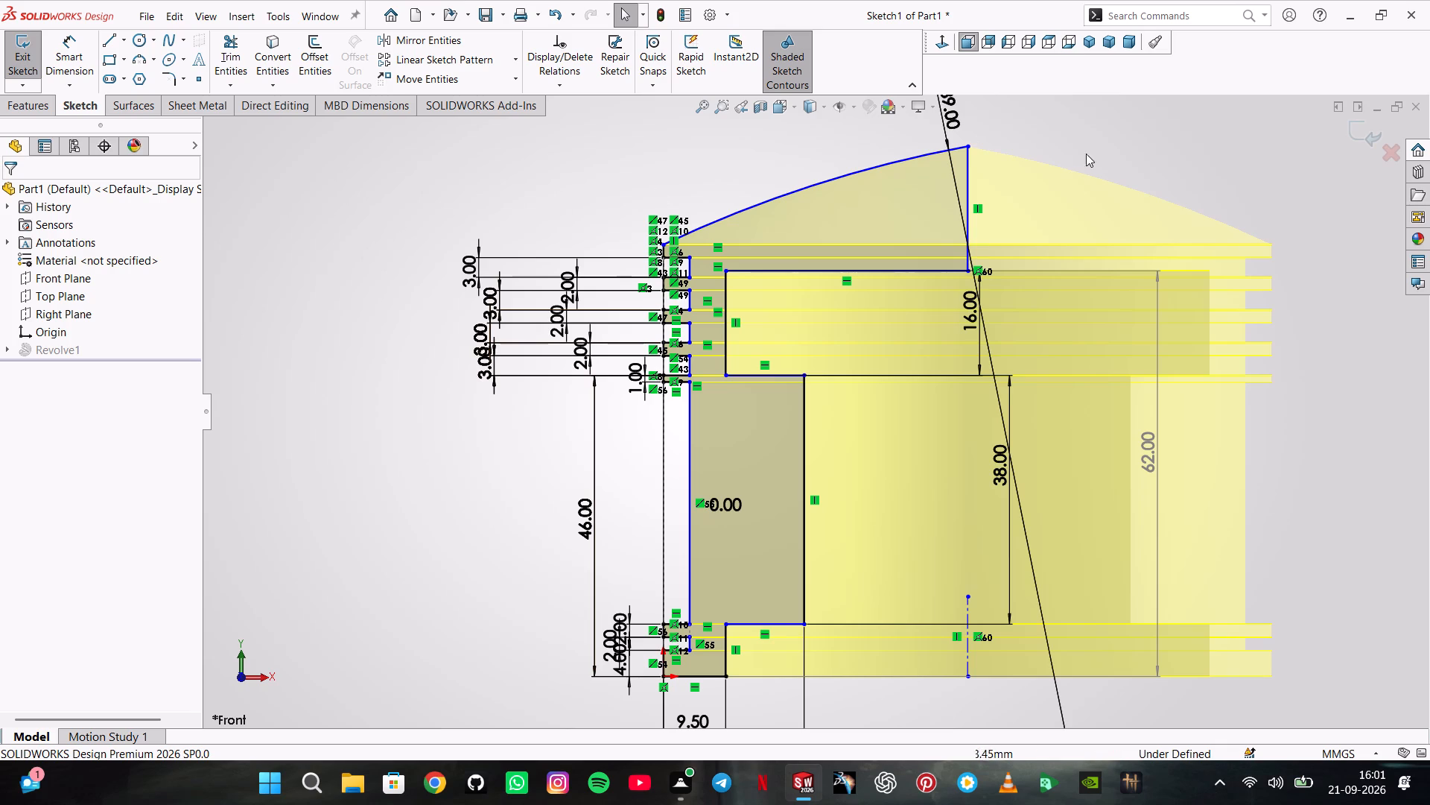
key(Escape)
key(Escape)
key(Escape)
key(Escape)
key(Escape)
key(Escape)
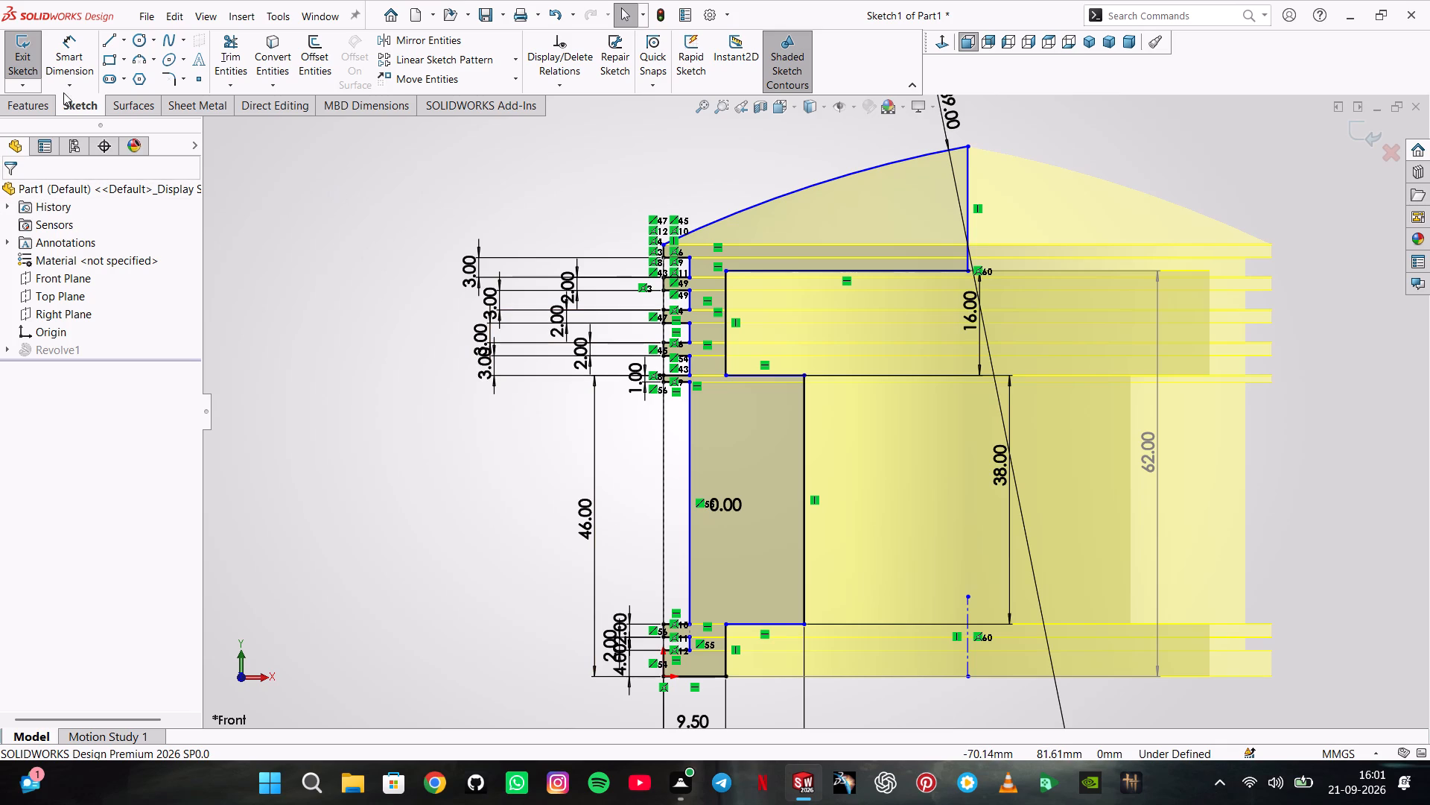
click(40, 71)
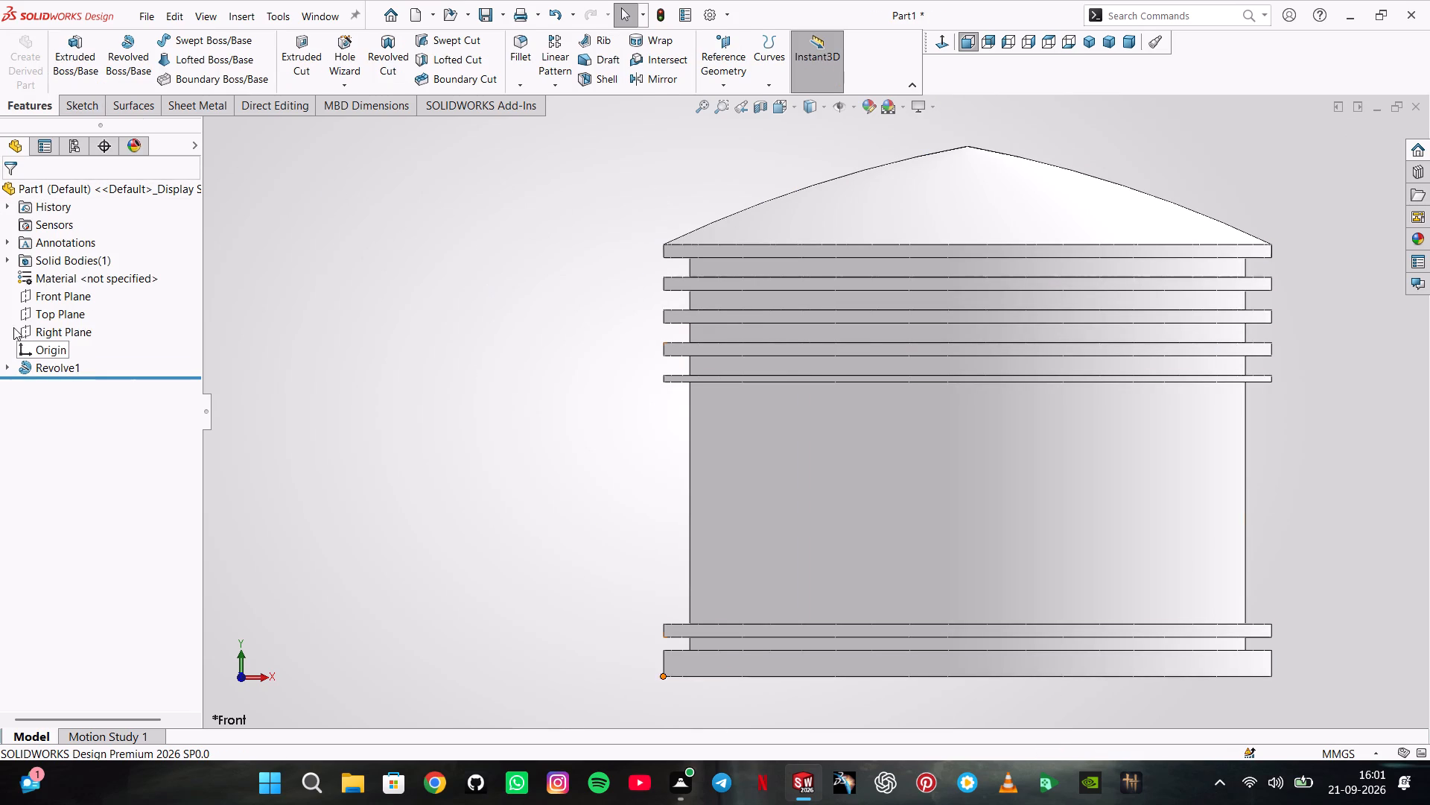
Start a new sketch on the Front Plane.
click(36, 299)
click(48, 283)
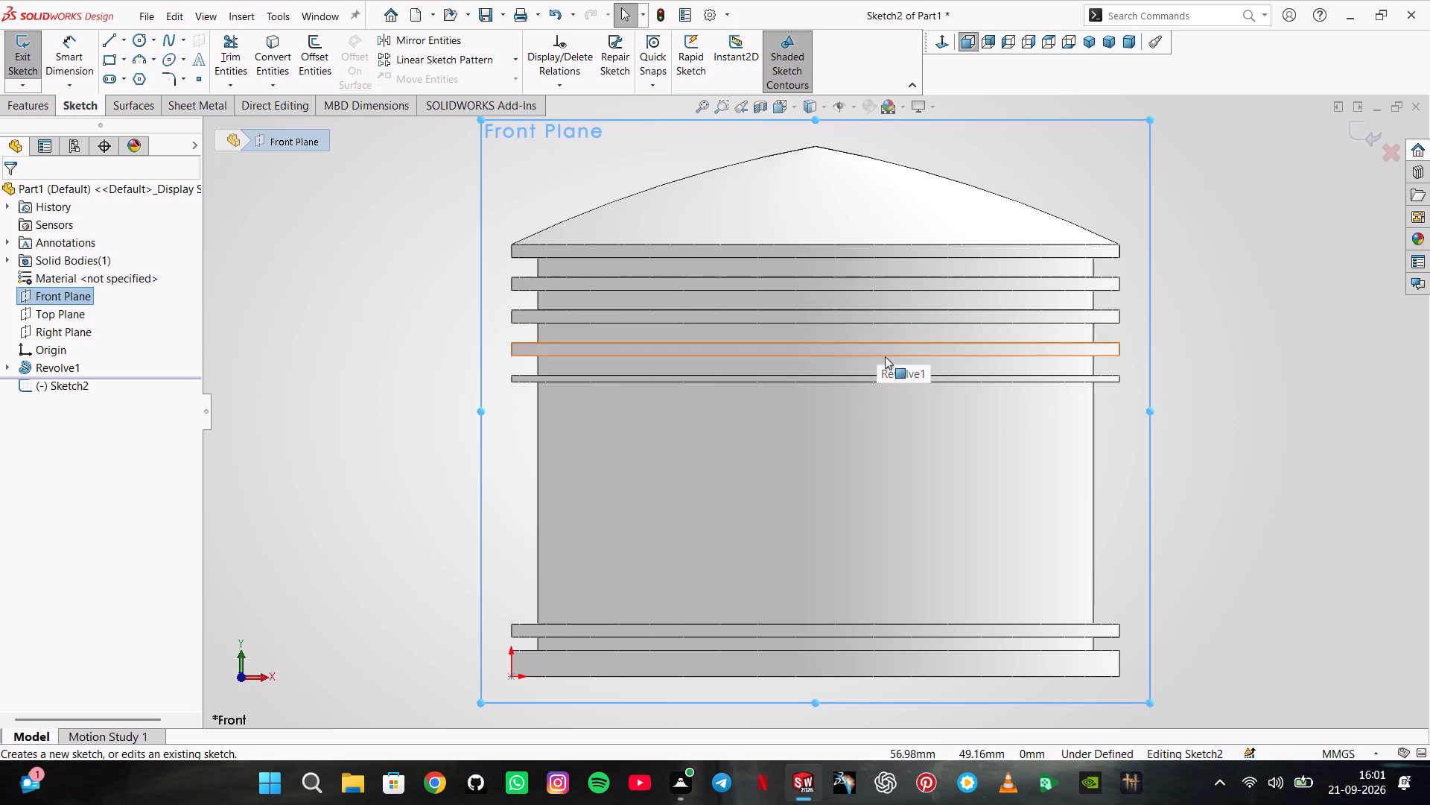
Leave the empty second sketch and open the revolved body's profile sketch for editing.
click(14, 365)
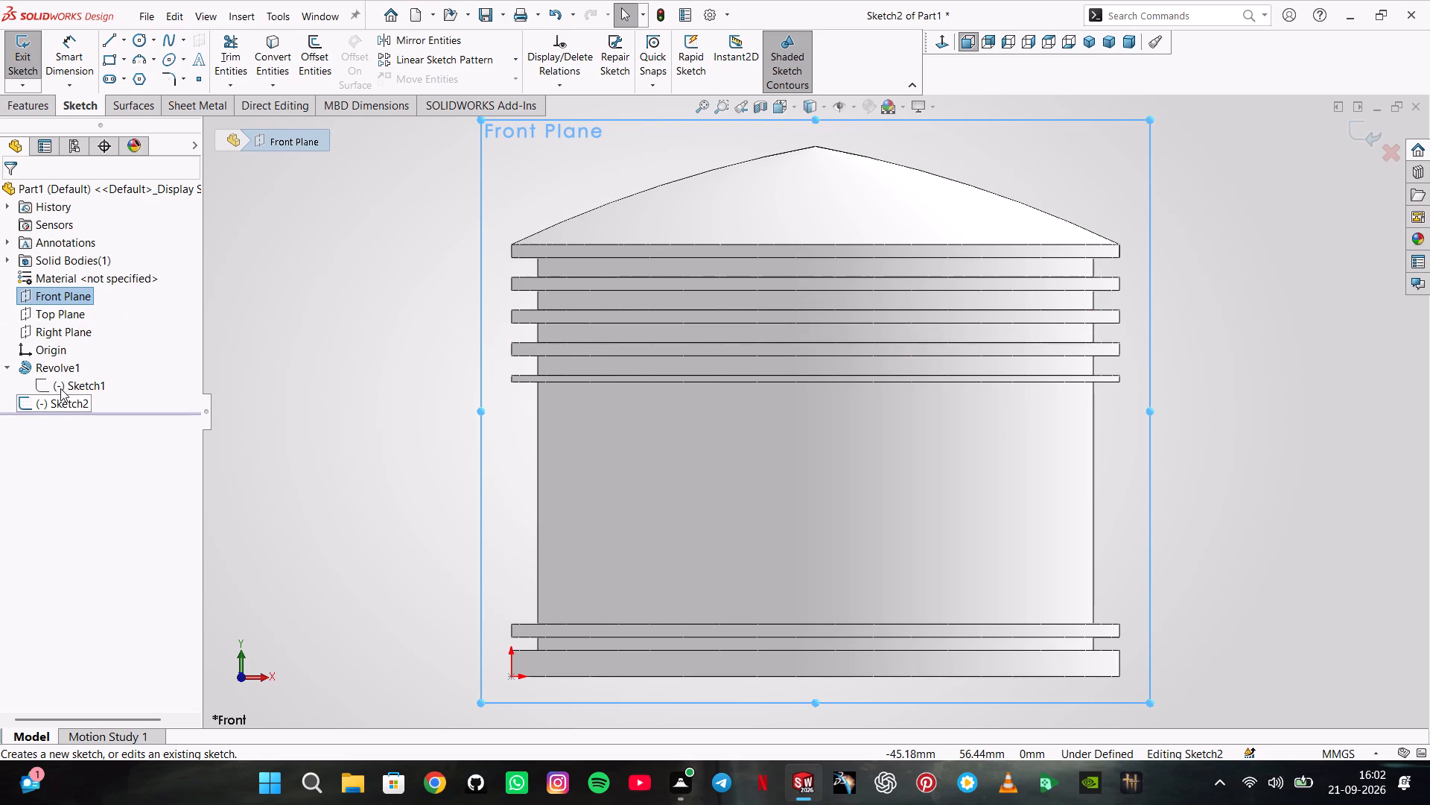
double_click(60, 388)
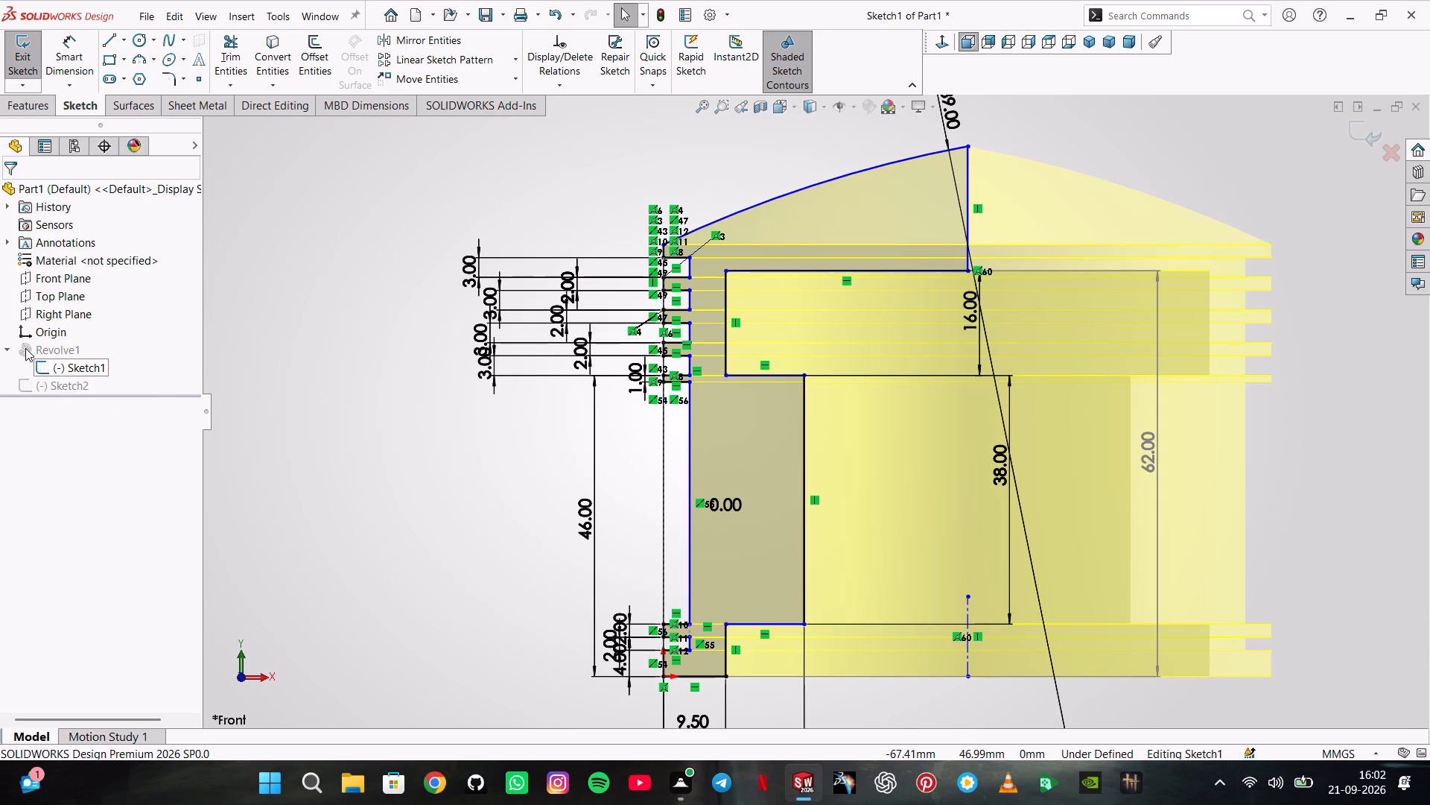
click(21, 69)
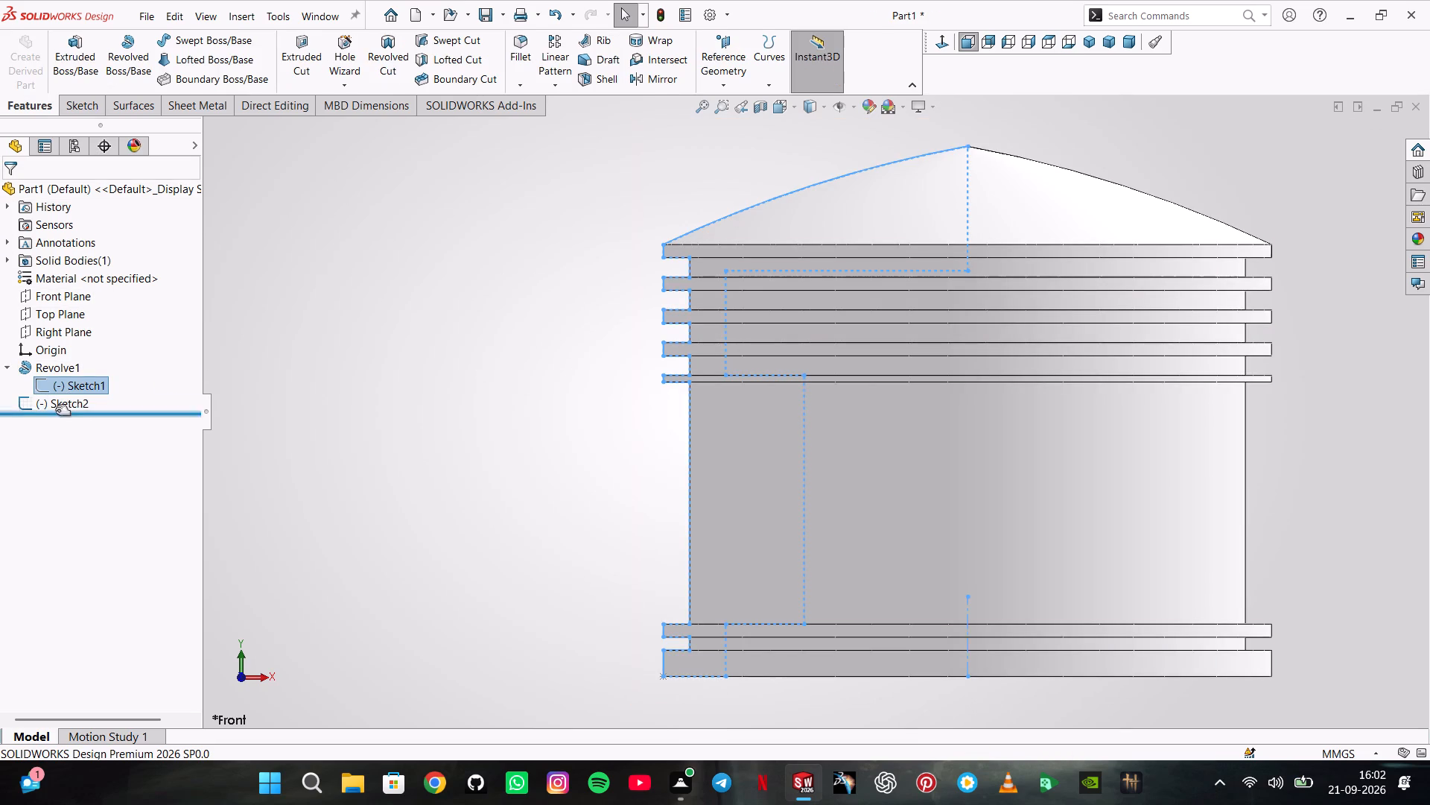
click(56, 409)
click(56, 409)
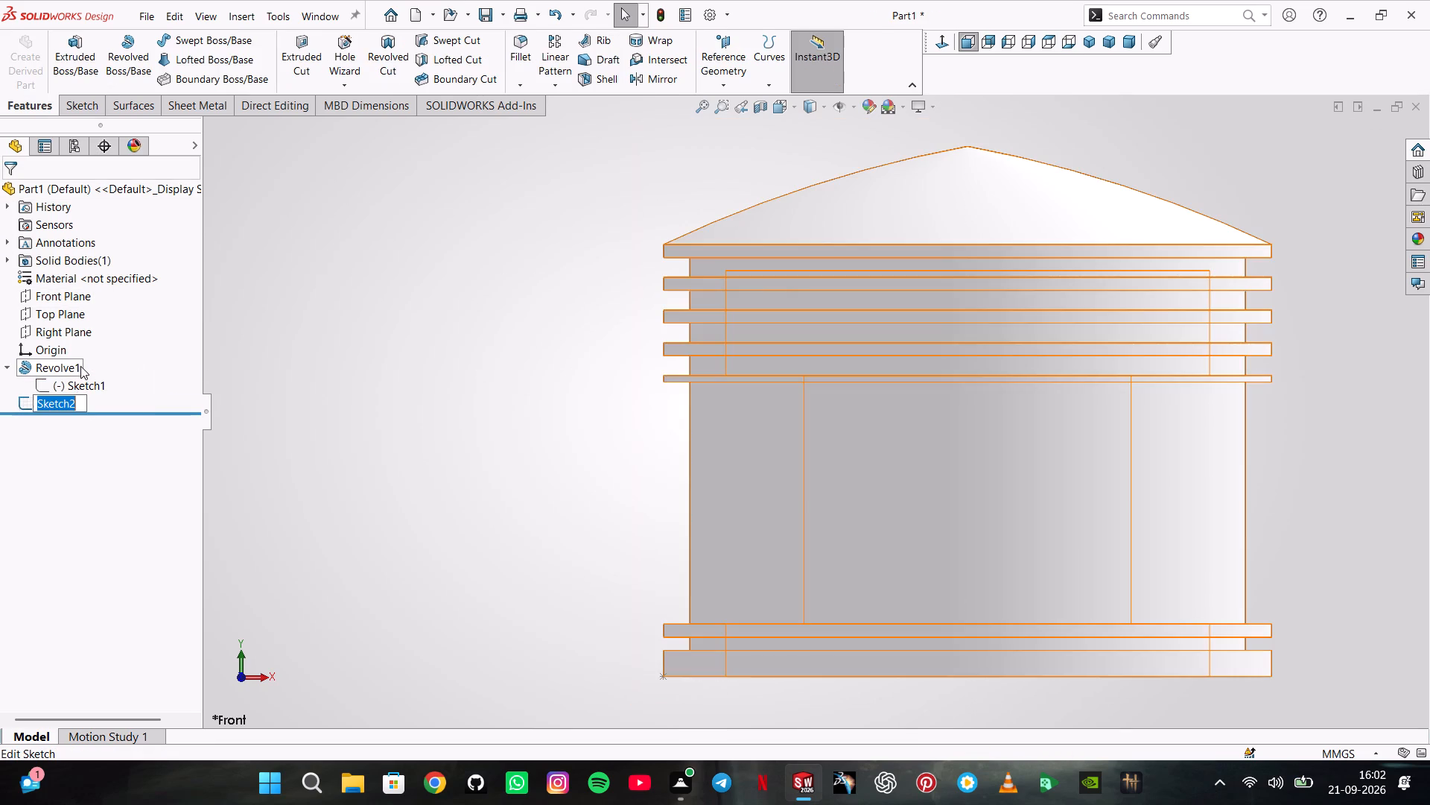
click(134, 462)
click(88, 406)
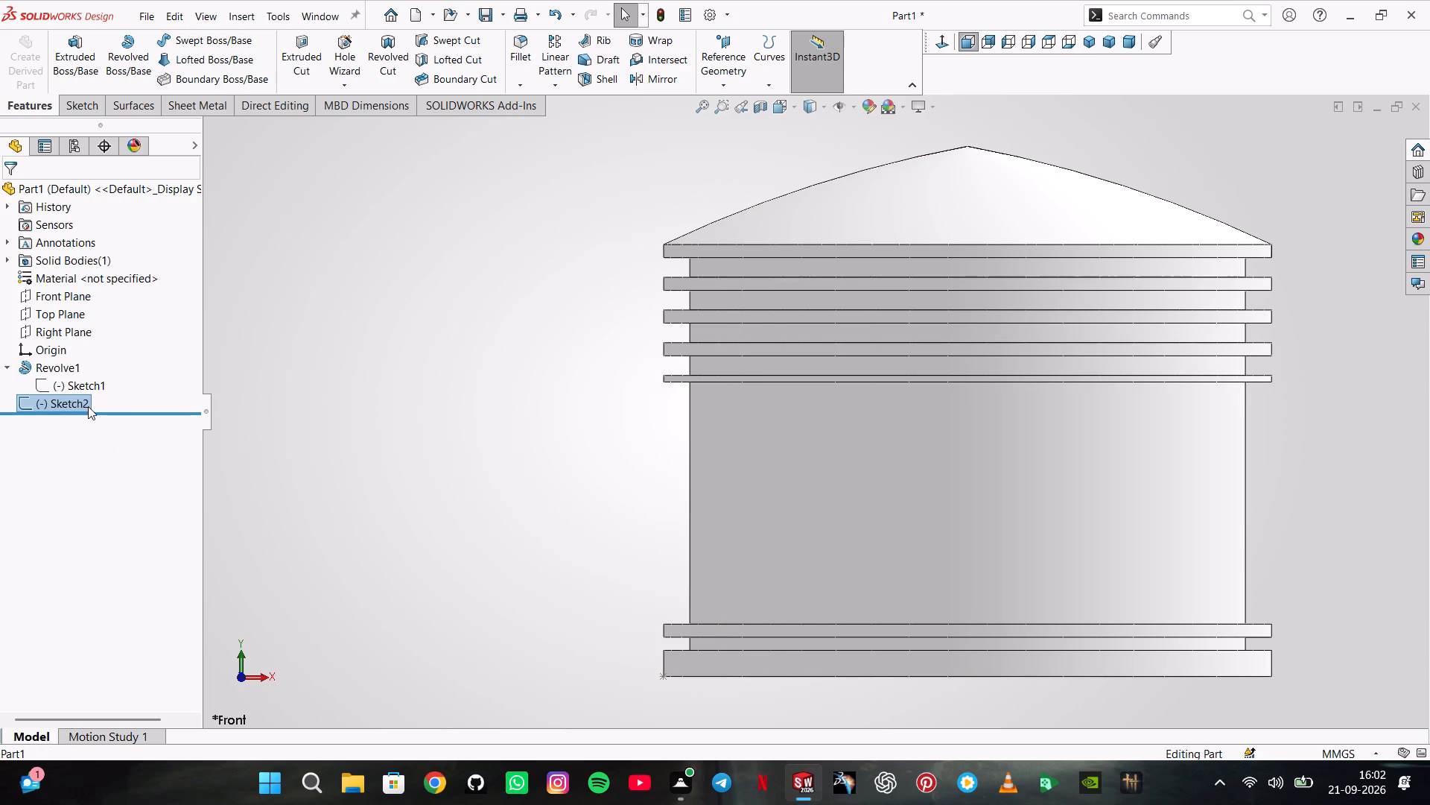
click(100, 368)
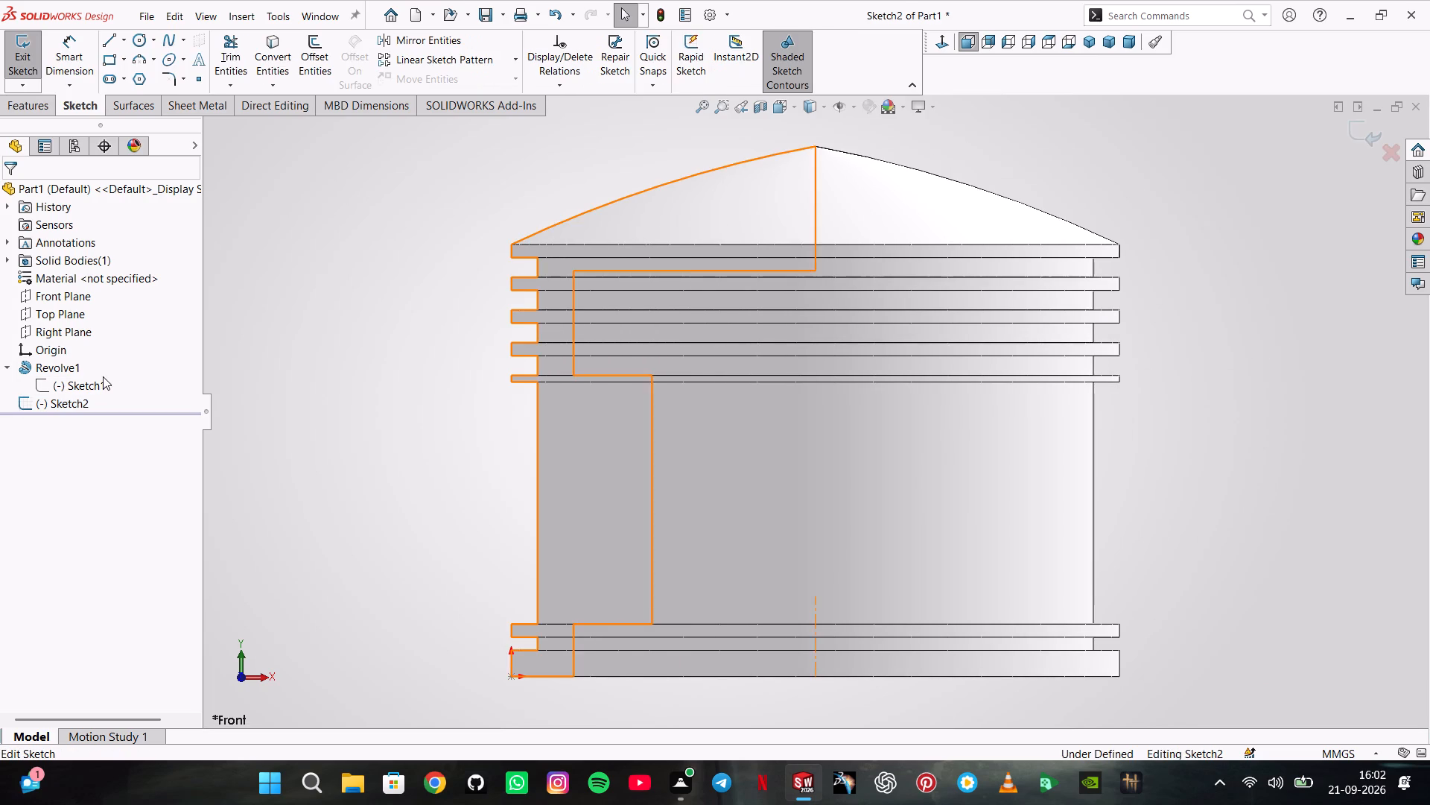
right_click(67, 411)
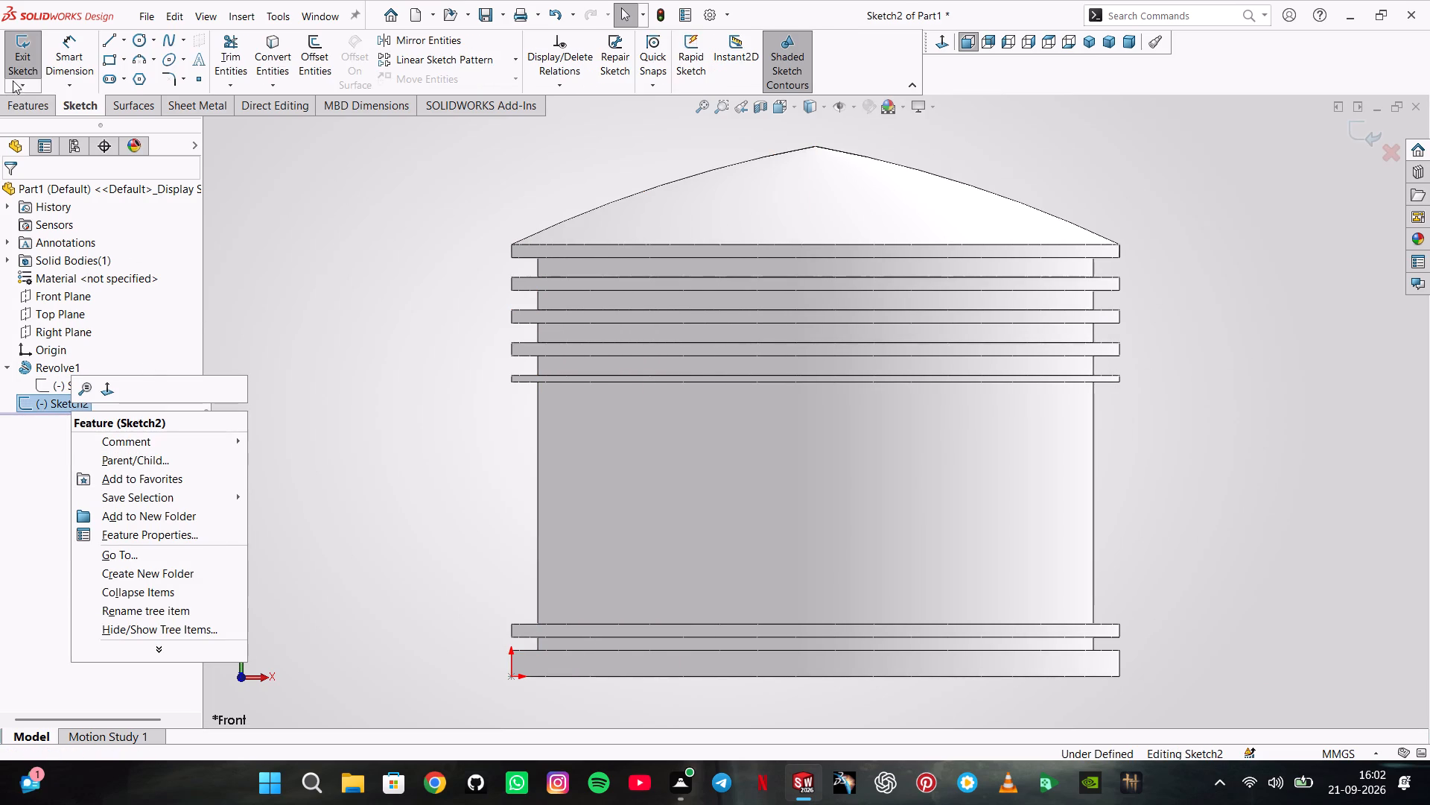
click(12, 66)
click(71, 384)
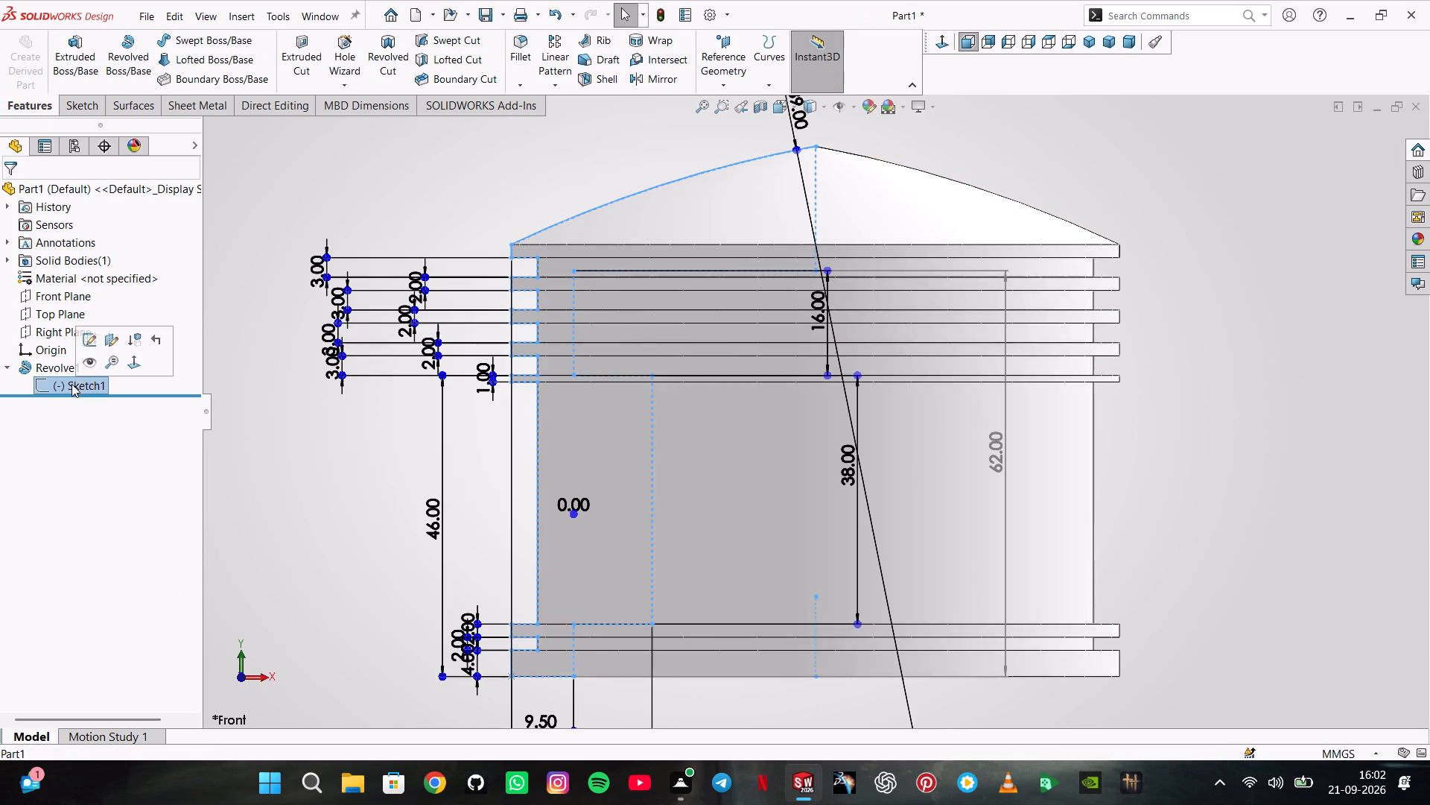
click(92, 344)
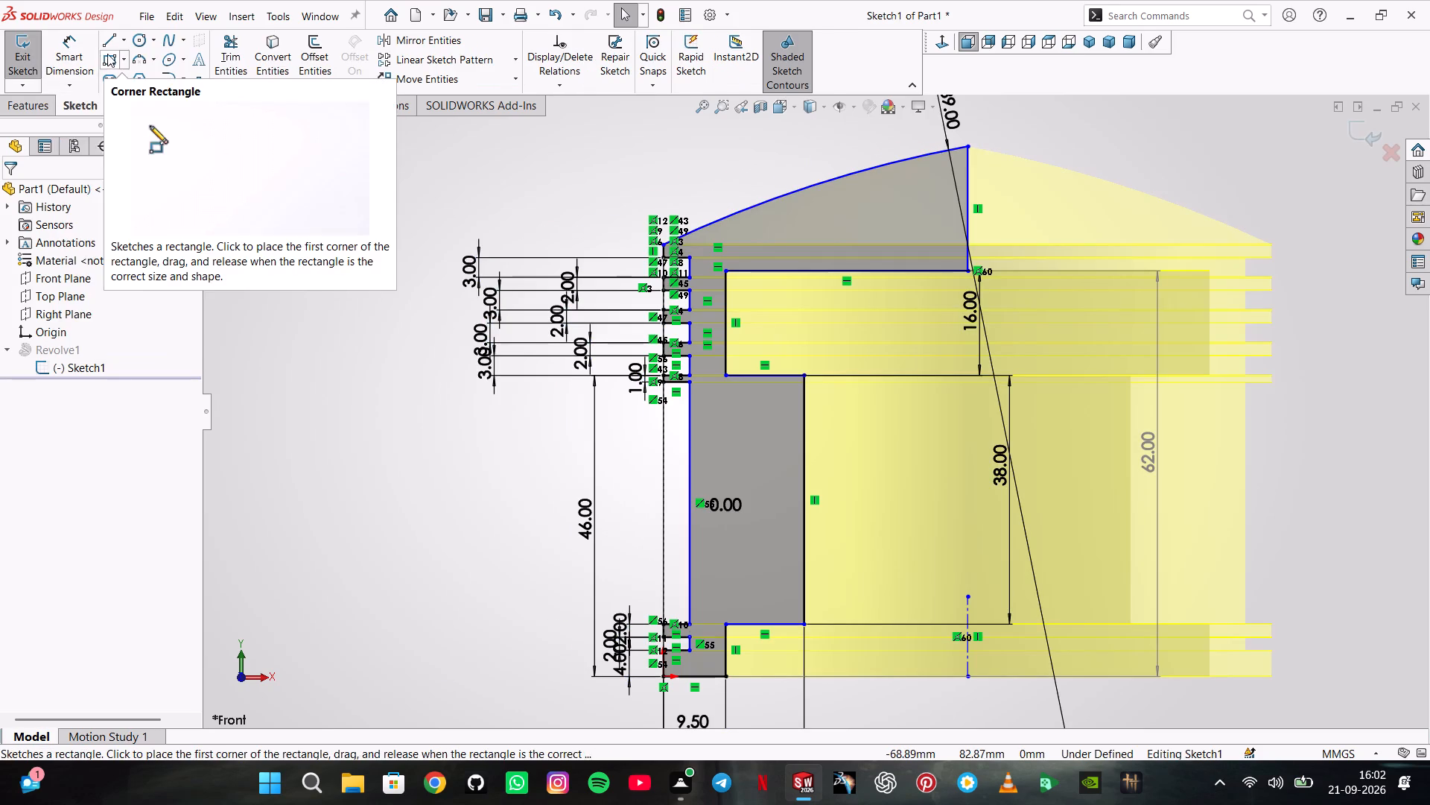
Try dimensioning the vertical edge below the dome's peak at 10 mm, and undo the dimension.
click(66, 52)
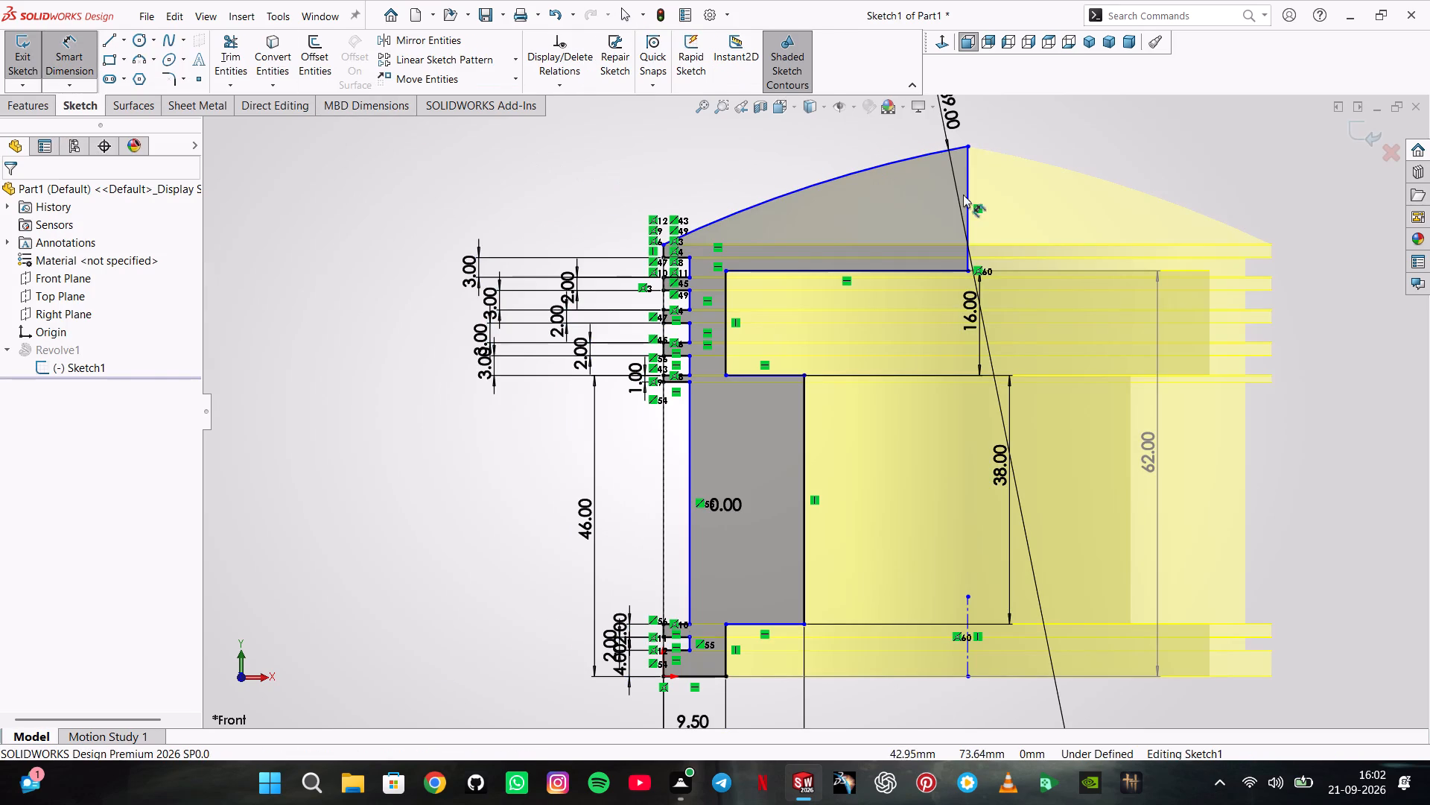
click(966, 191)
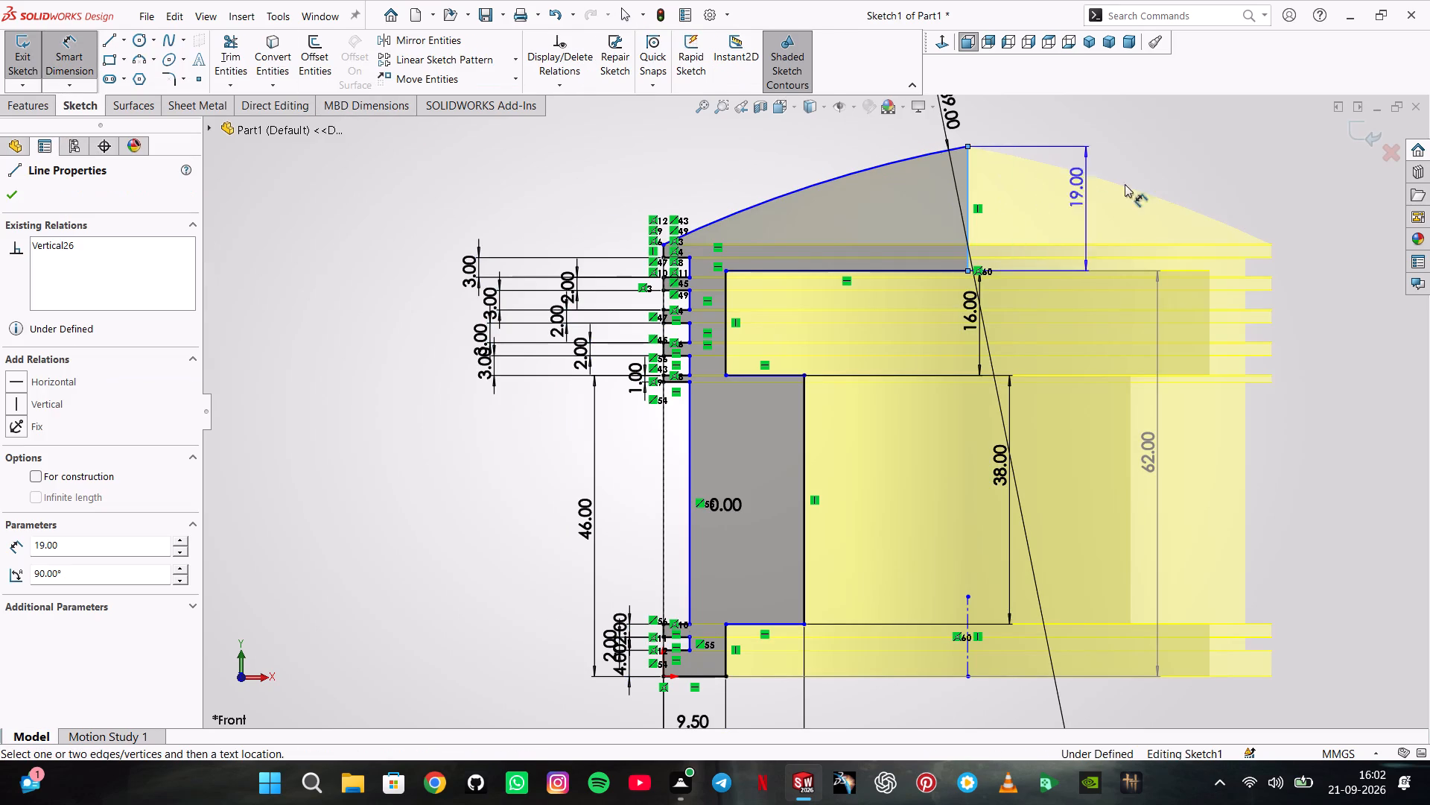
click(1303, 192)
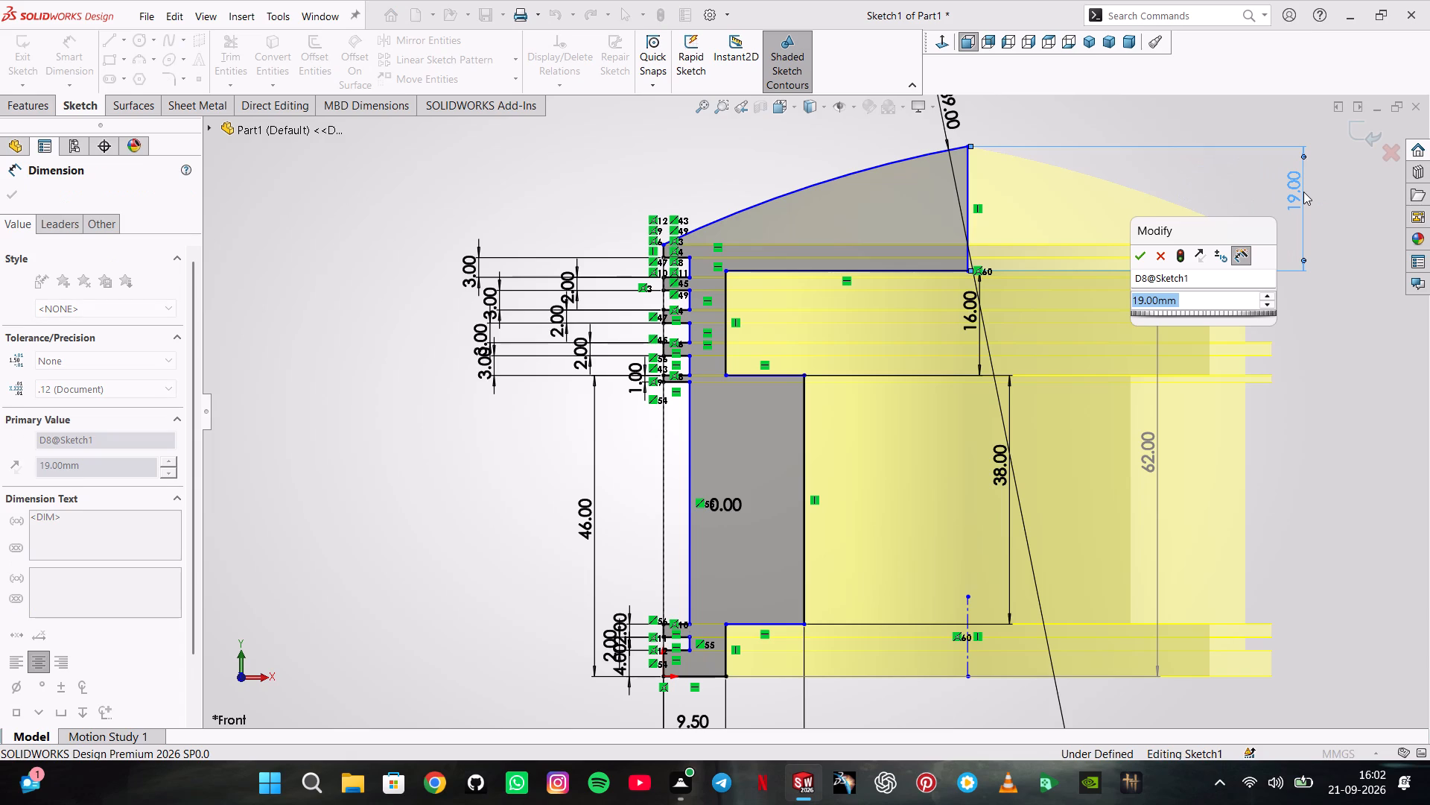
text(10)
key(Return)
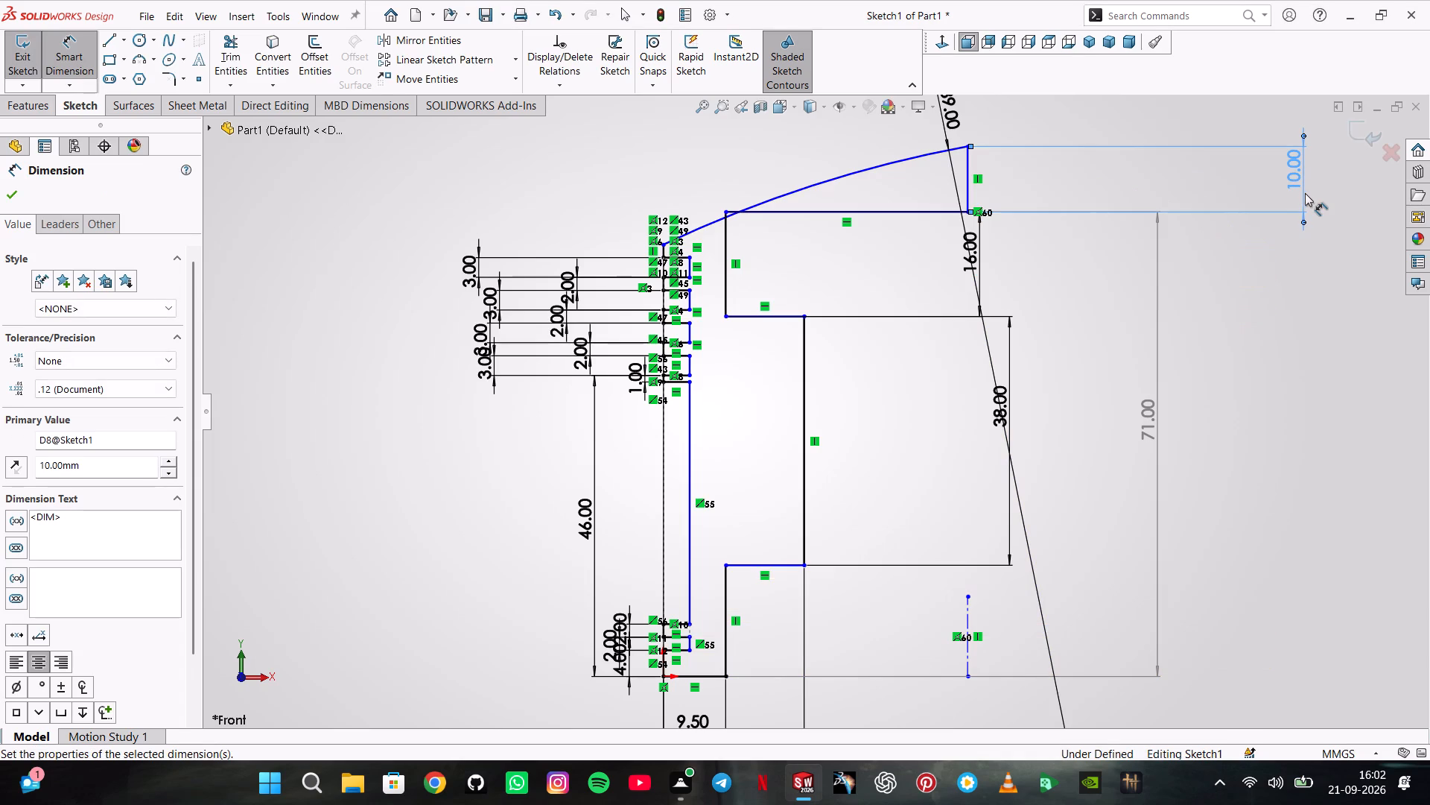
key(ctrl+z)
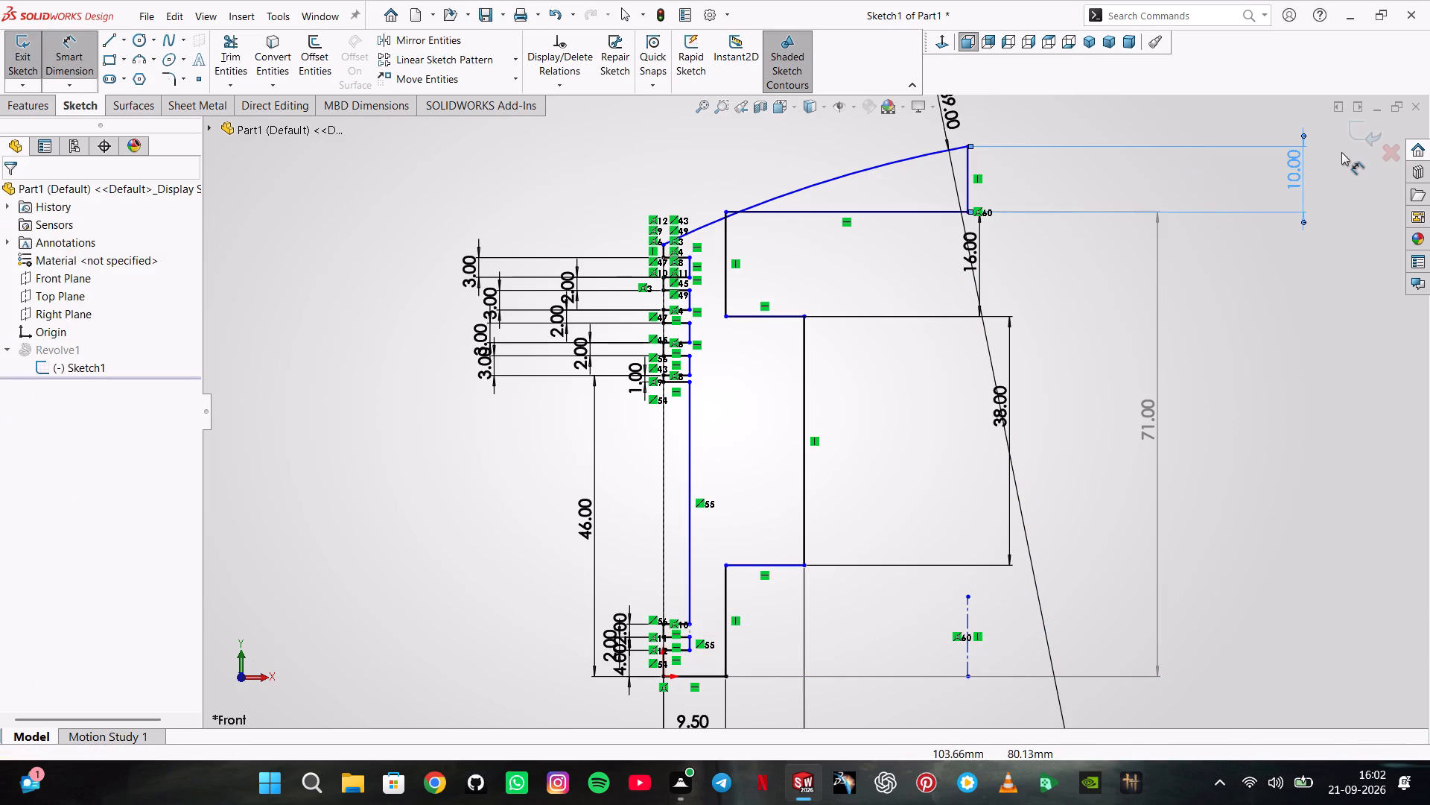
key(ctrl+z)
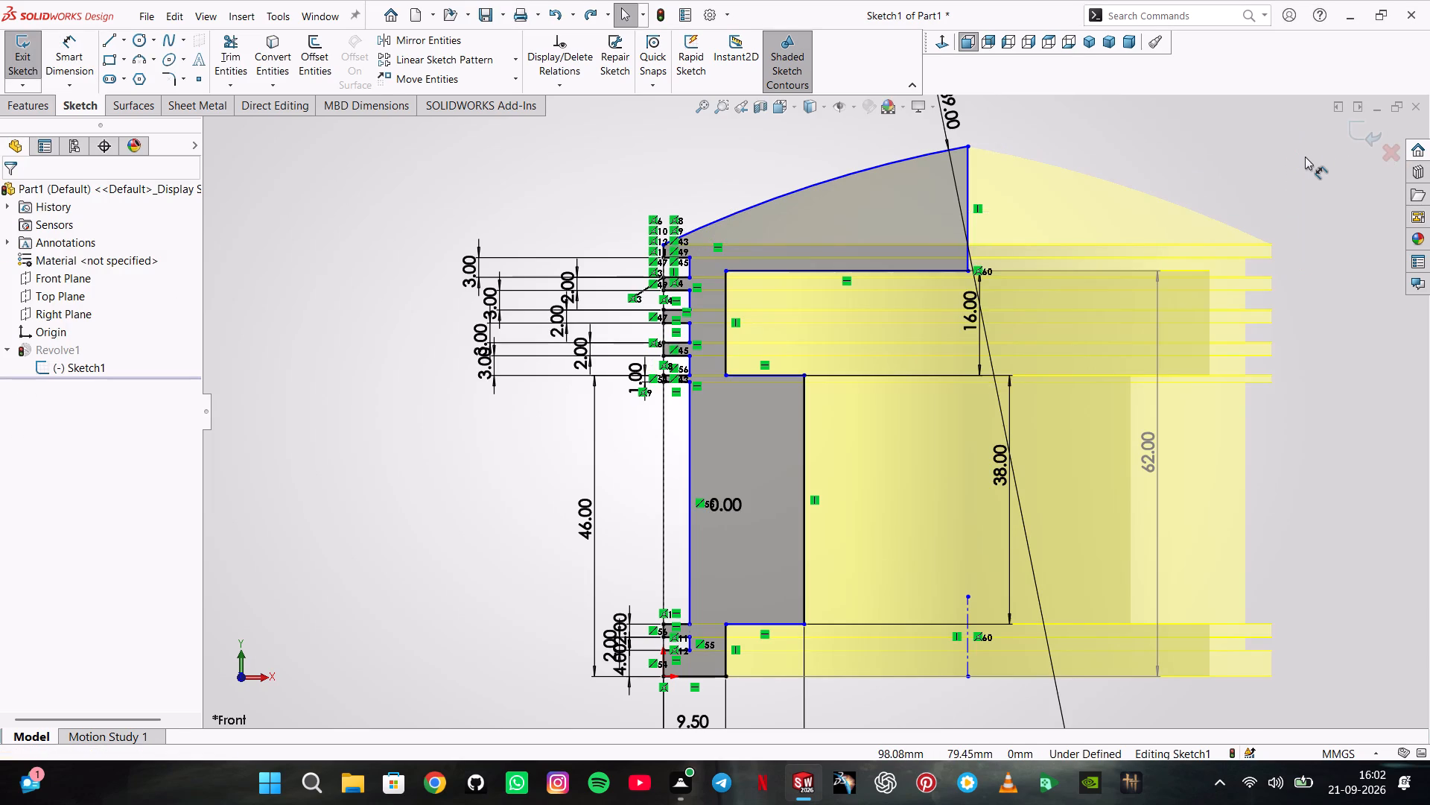
Undo back past the second sketch, the revolve, the centreline and the profile cleanup, until the dome height dimension is restored.
key(ctrl+z)
key(ctrl+z)
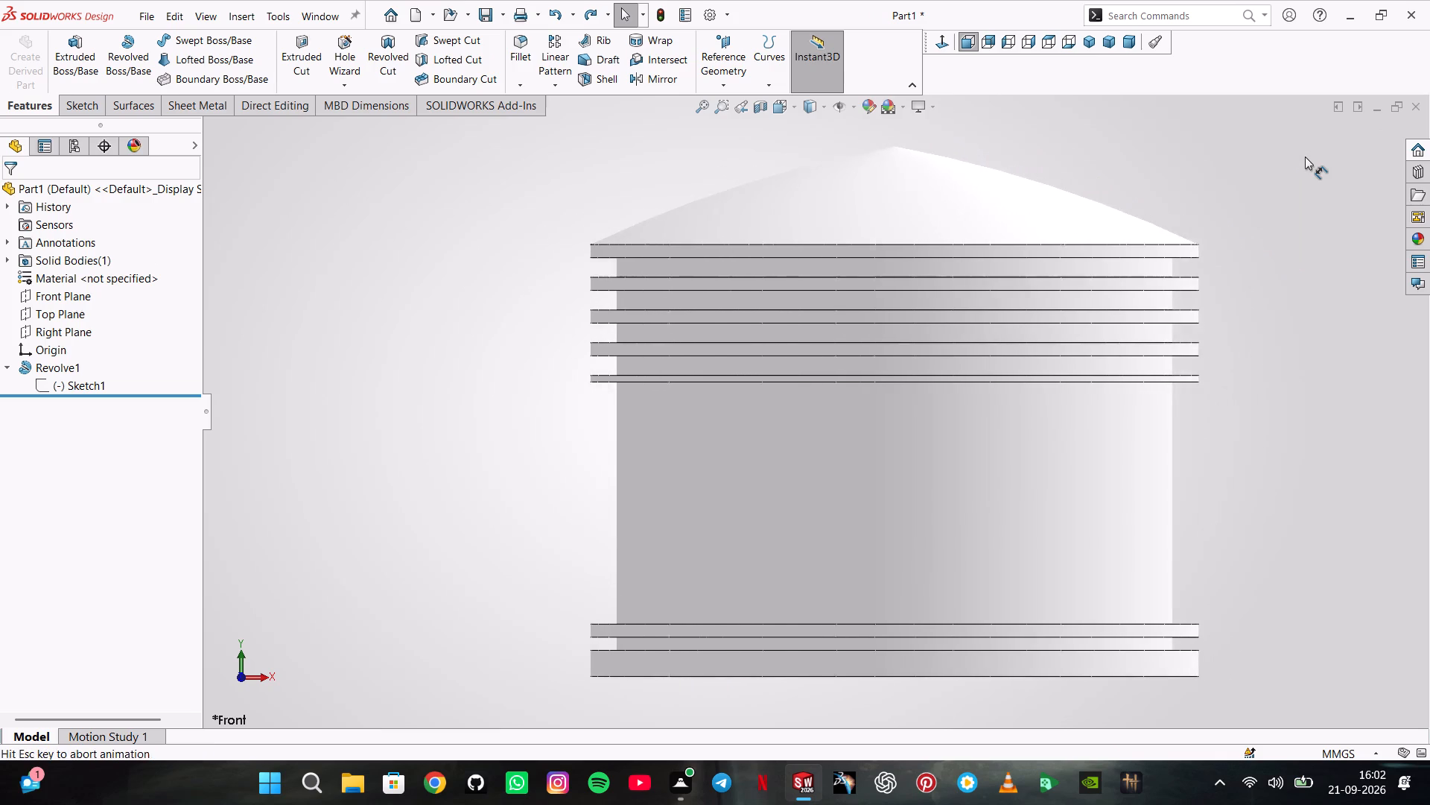
key(ctrl+z)
key(ctrl+z)
key(ctrl+z)
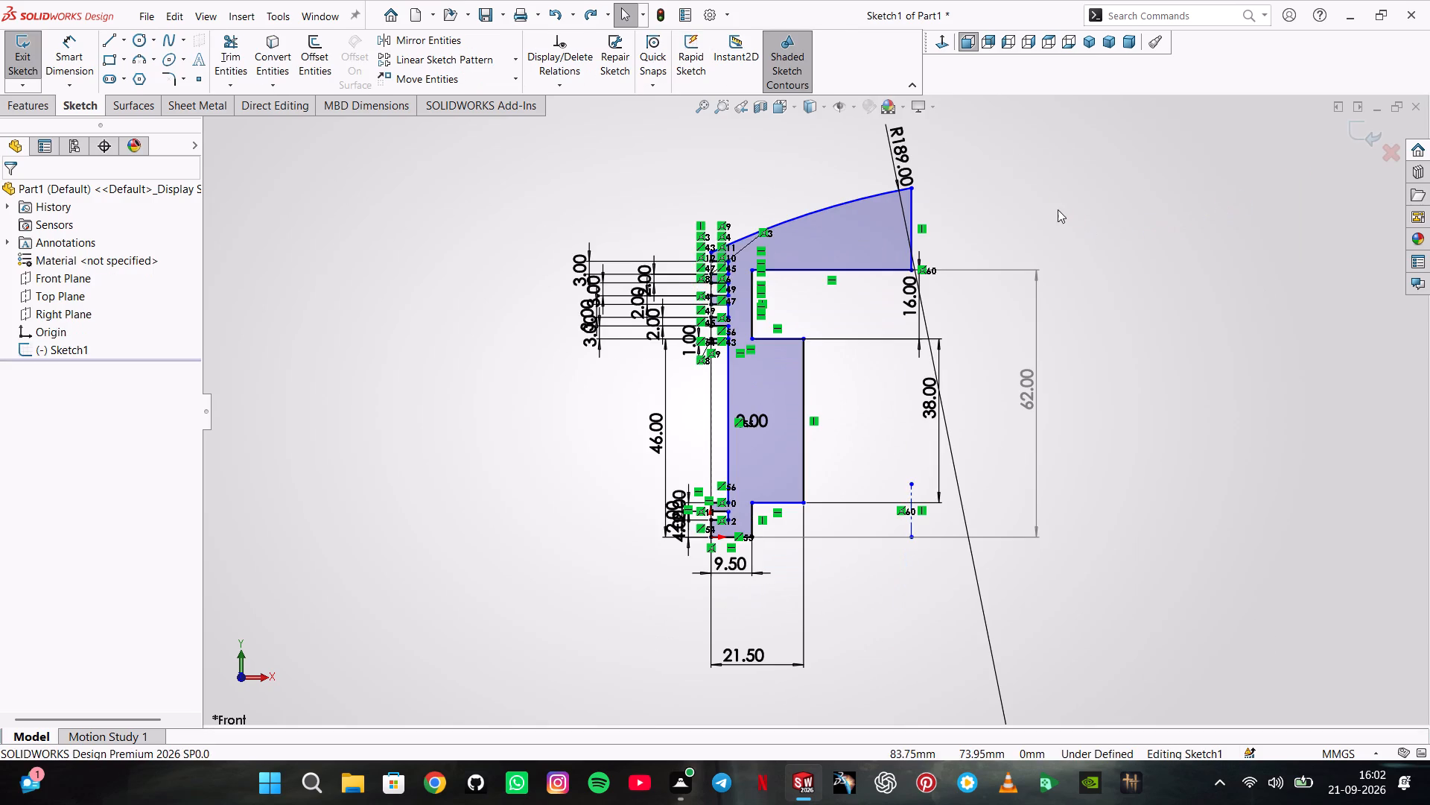
key(ctrl+z)
key(ctrl+z)
key(ctrl+z)
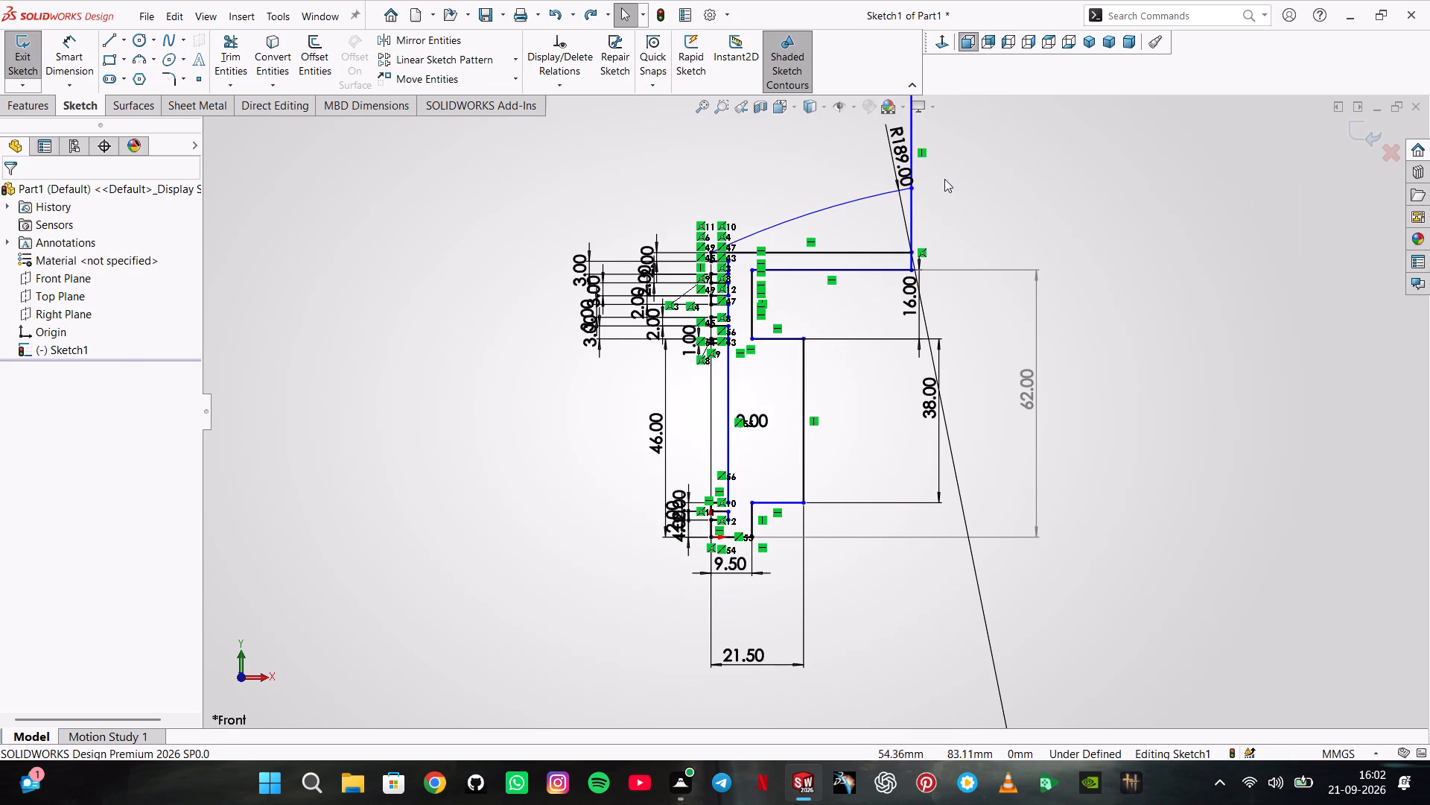
key(ctrl+z)
Set the dome height dimension, between the arc's peak and the long horizontal line beneath it, to 10 mm.
double_click(946, 221)
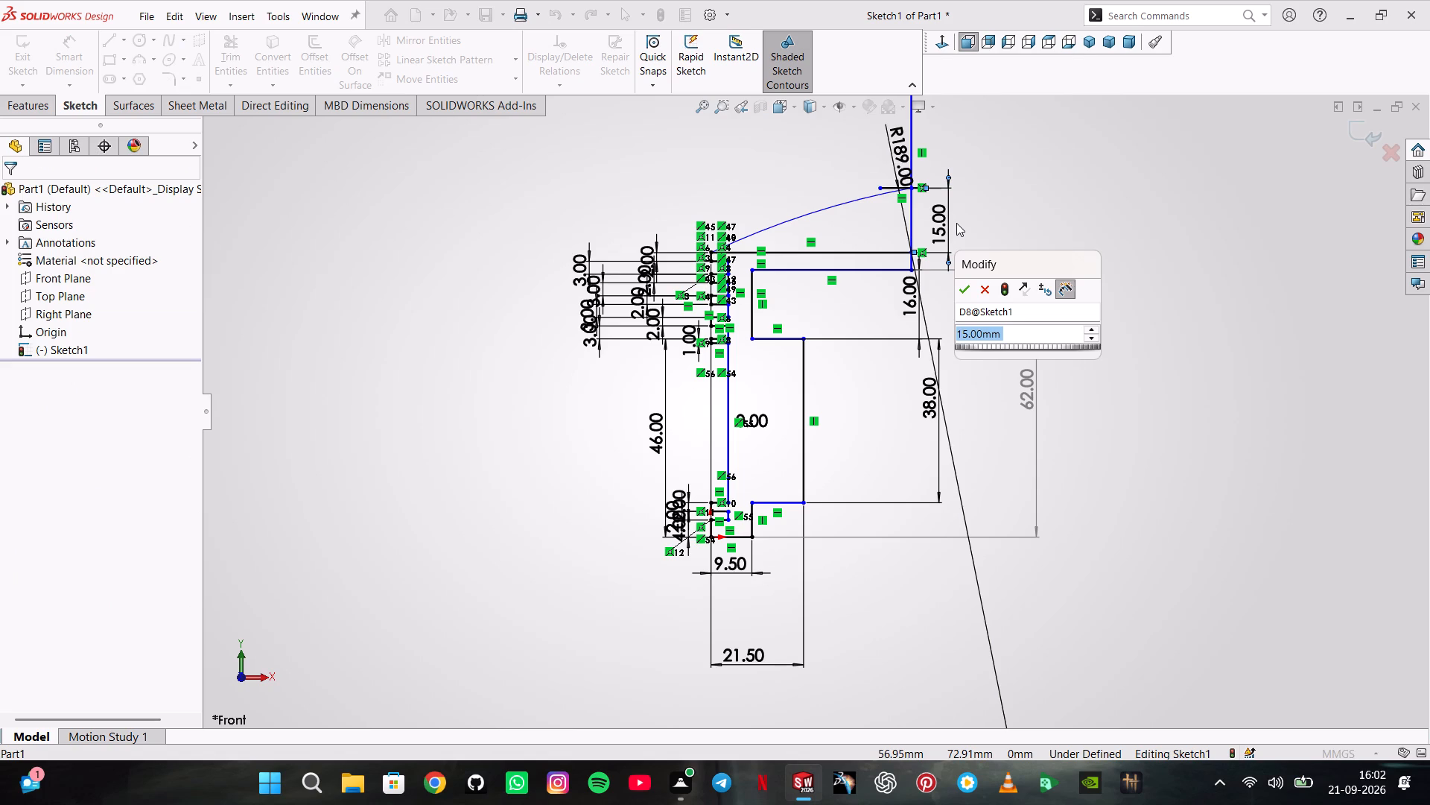
text(11)
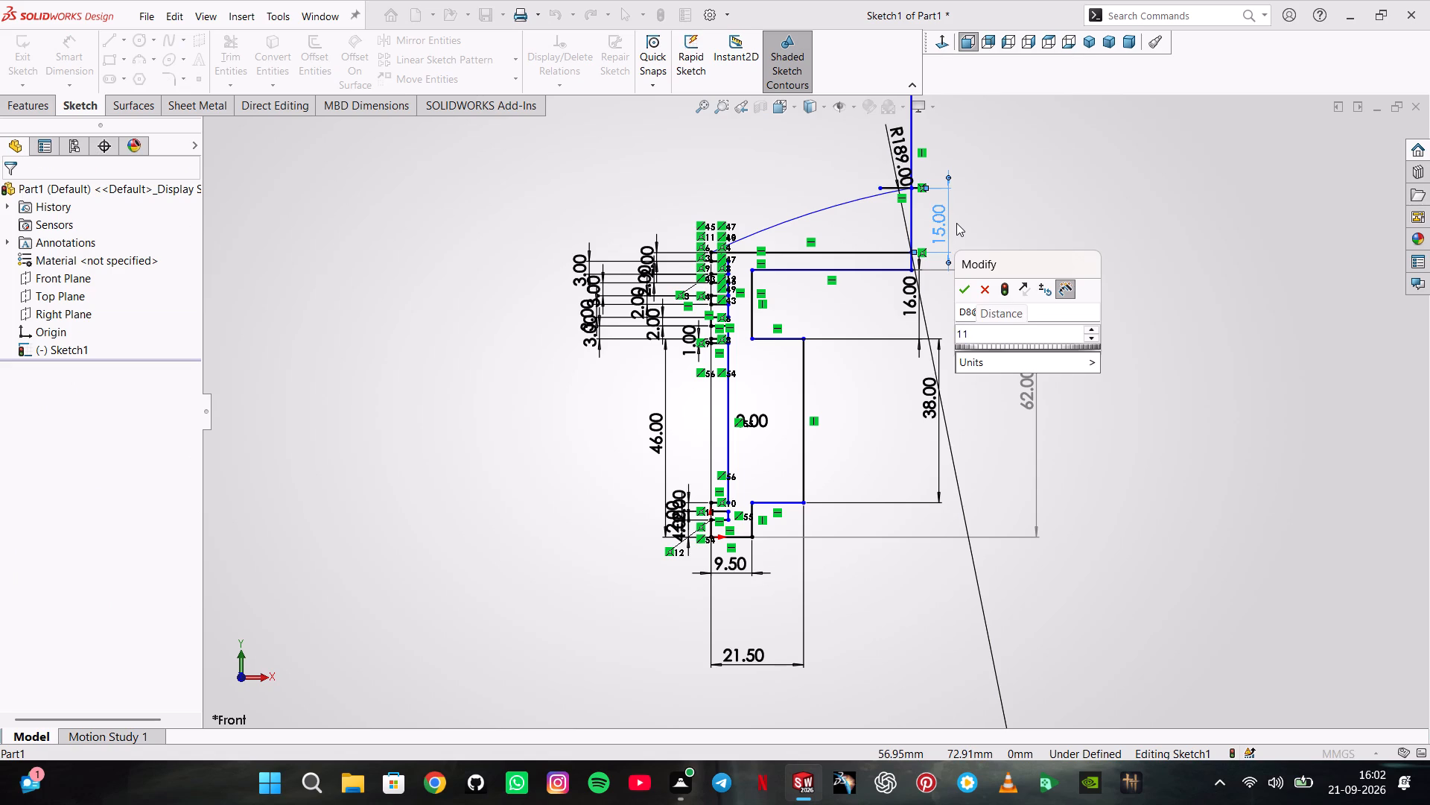
key(BackSpace)
key(0)
key(Return)
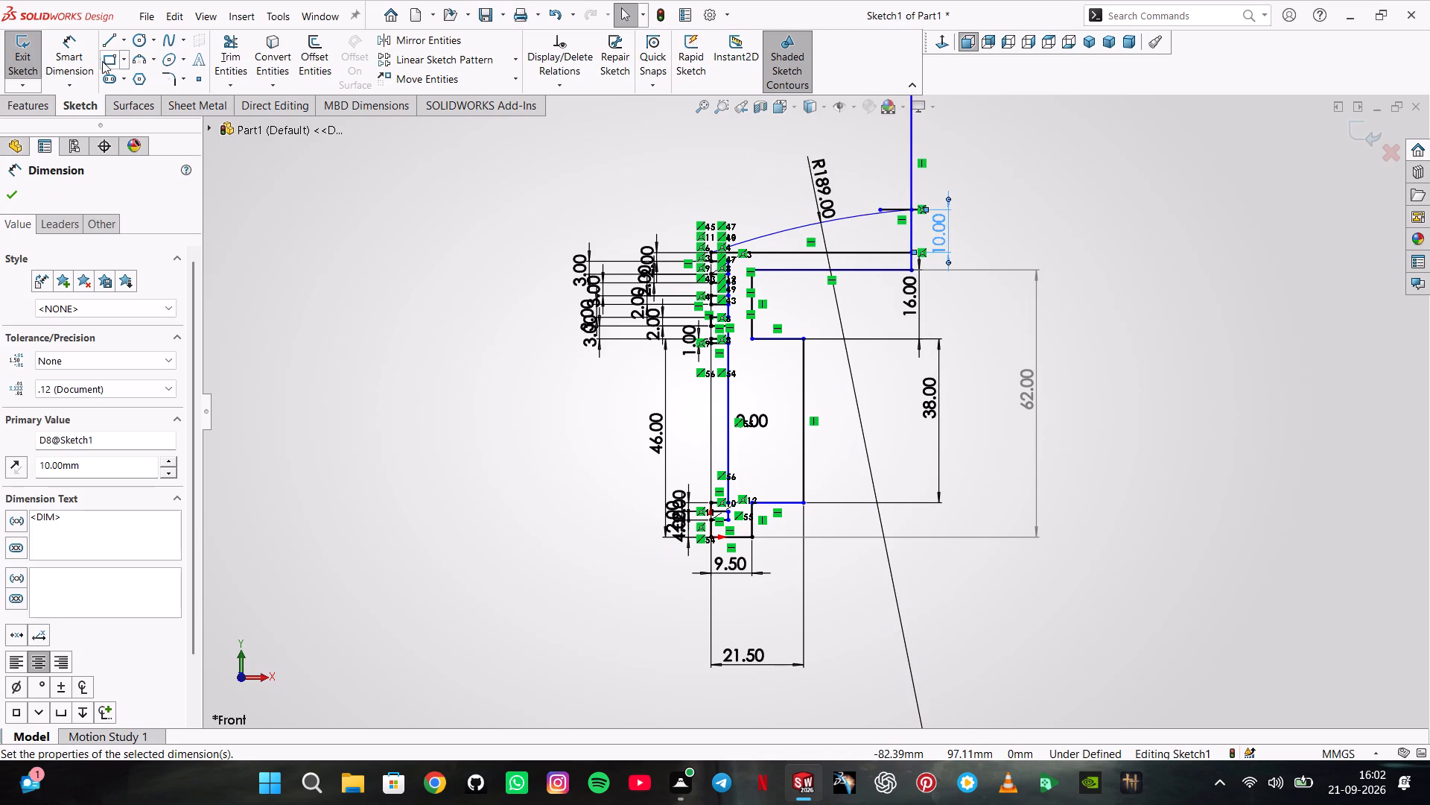
key(Escape)
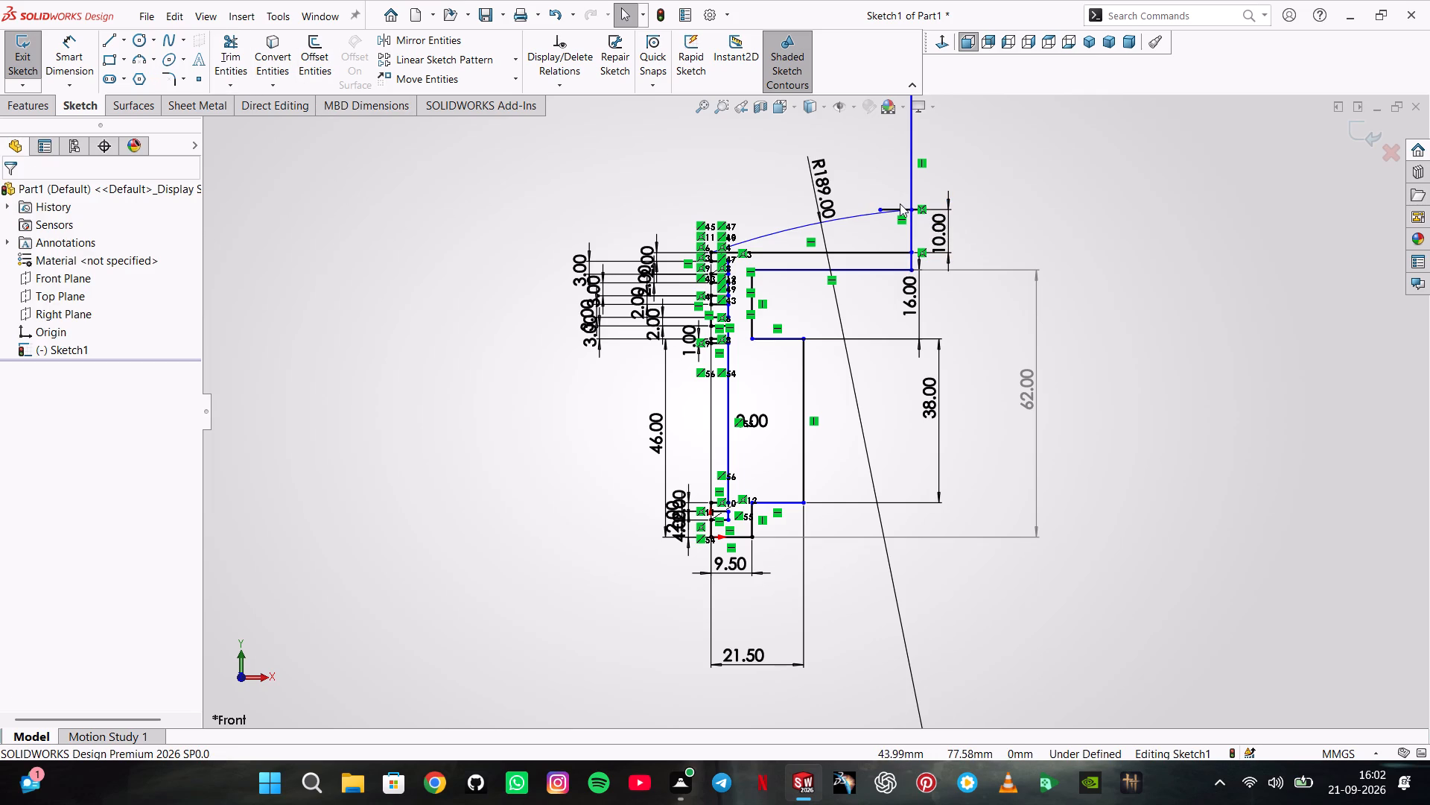
Delete the short horizontal line at the arc's peak and the long horizontal line beneath the arc.
click(897, 206)
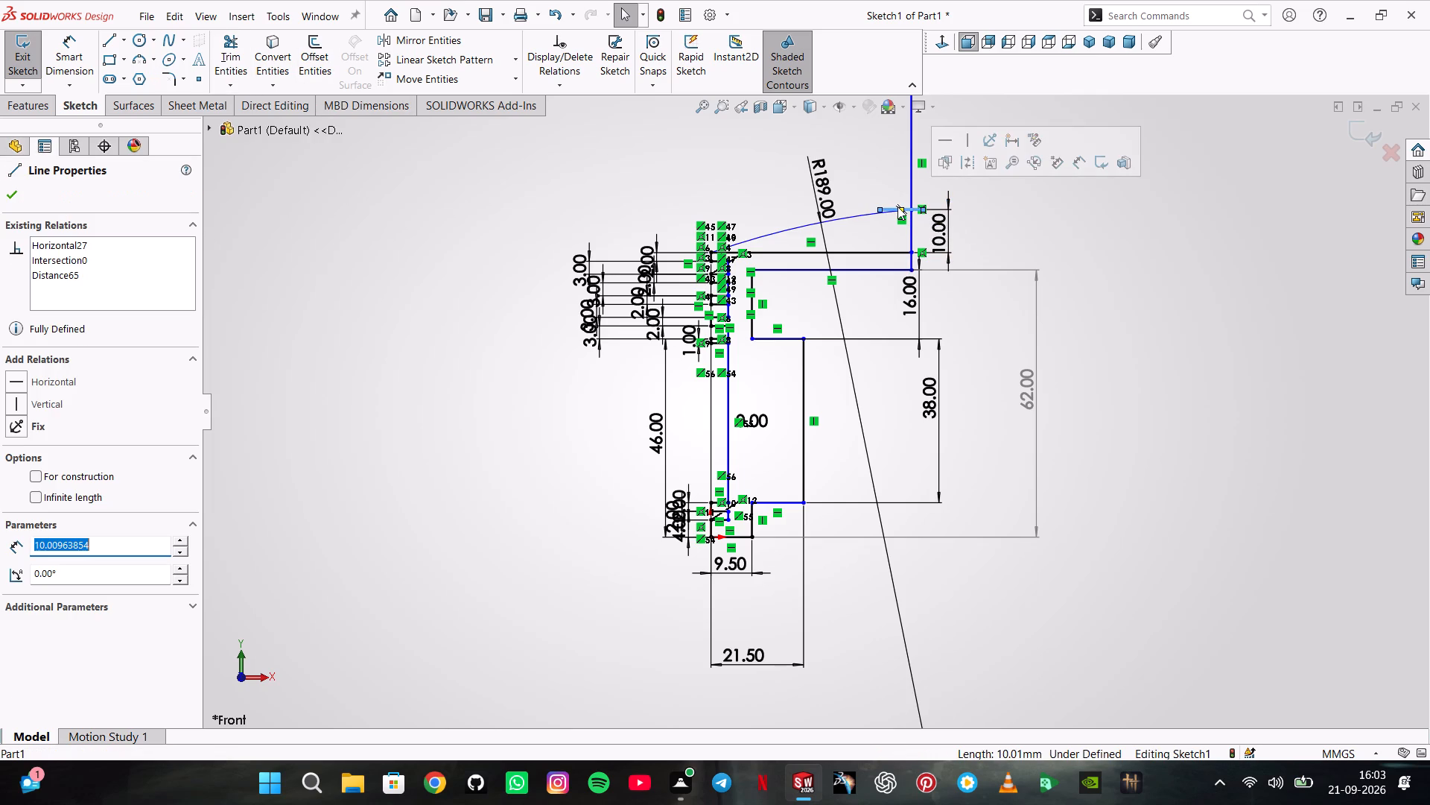
key(Delete)
key(Return)
click(885, 250)
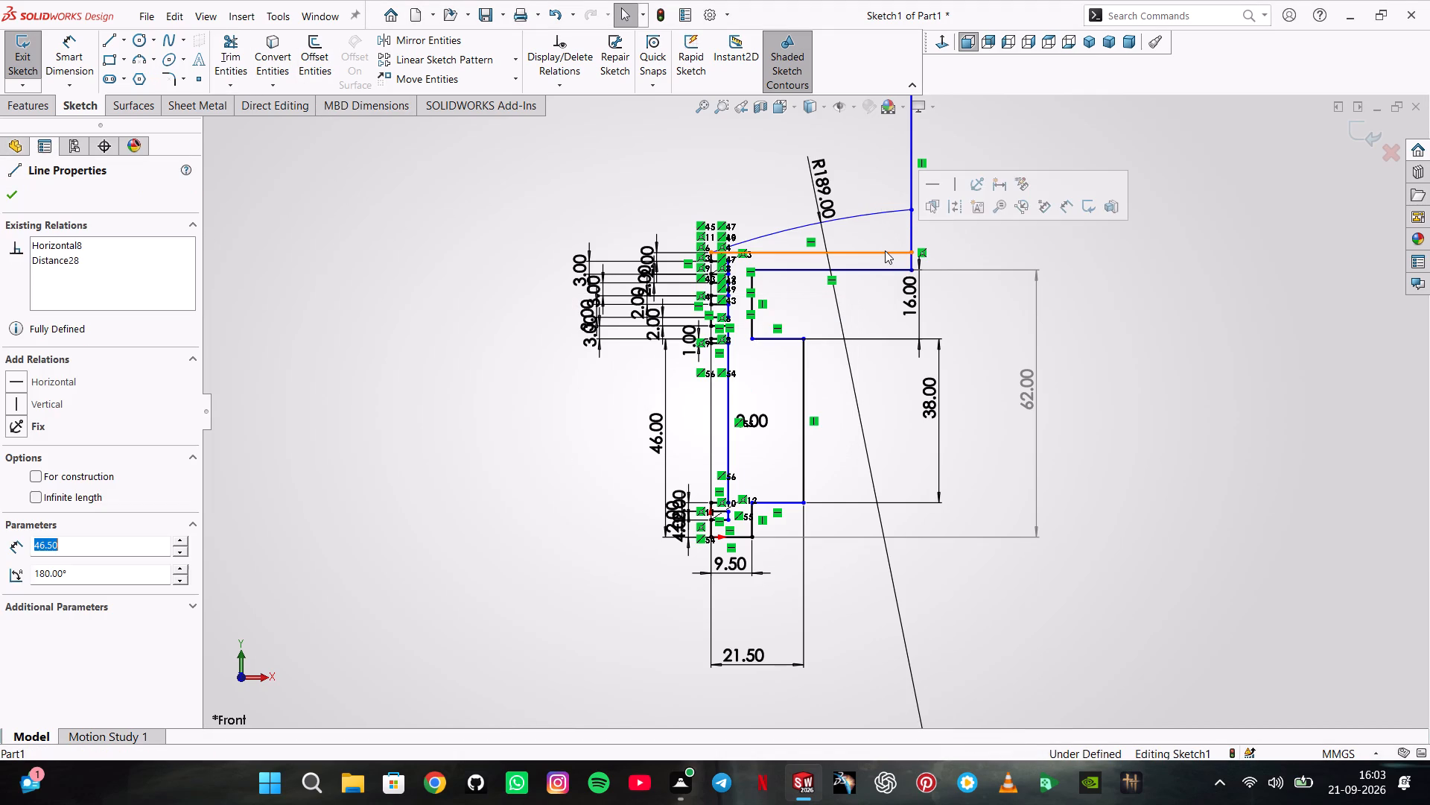
key(Delete)
key(Return)
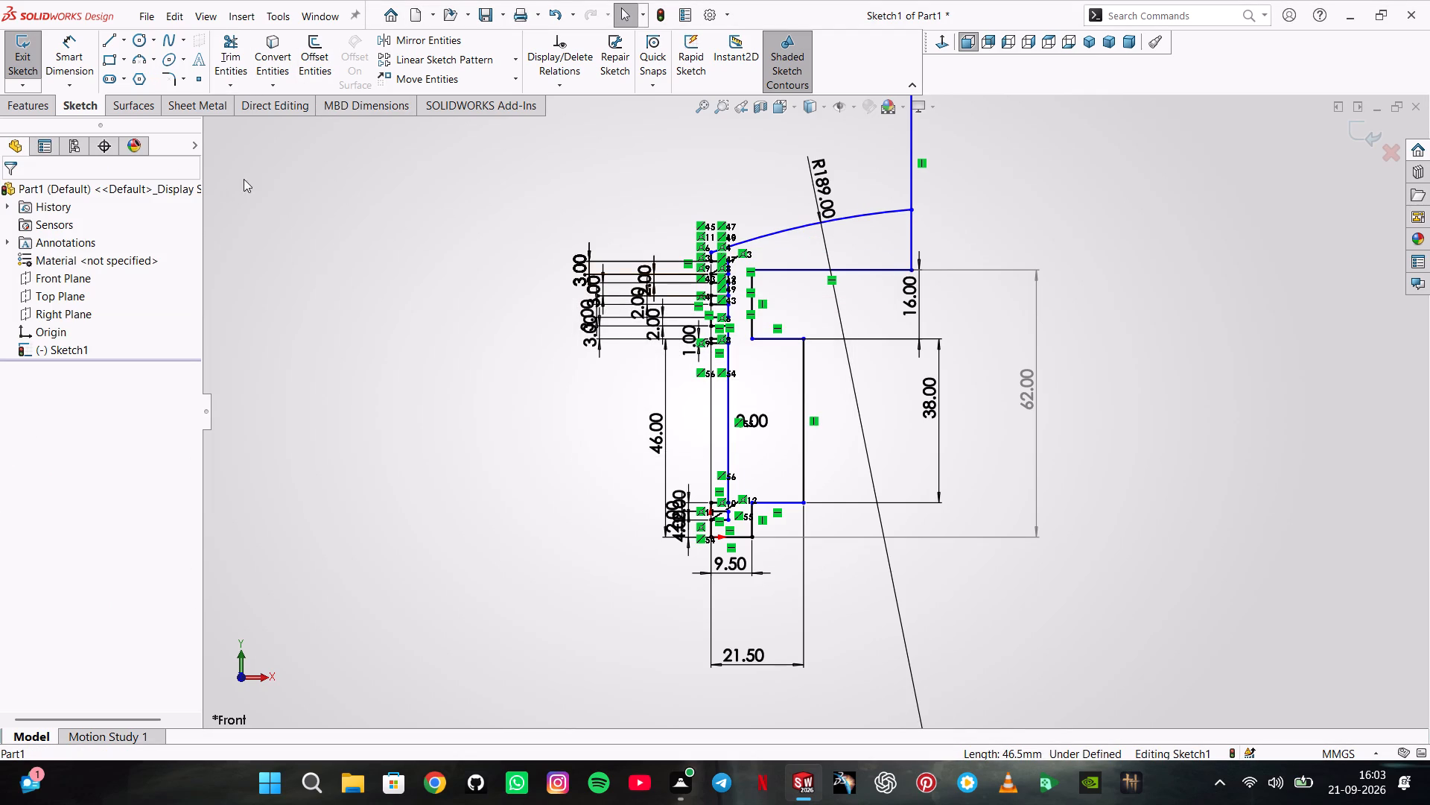
Draw a vertical centreline about 12.6 mm long directly below the arc's peak, starting level with the bottom of the profile.
click(126, 42)
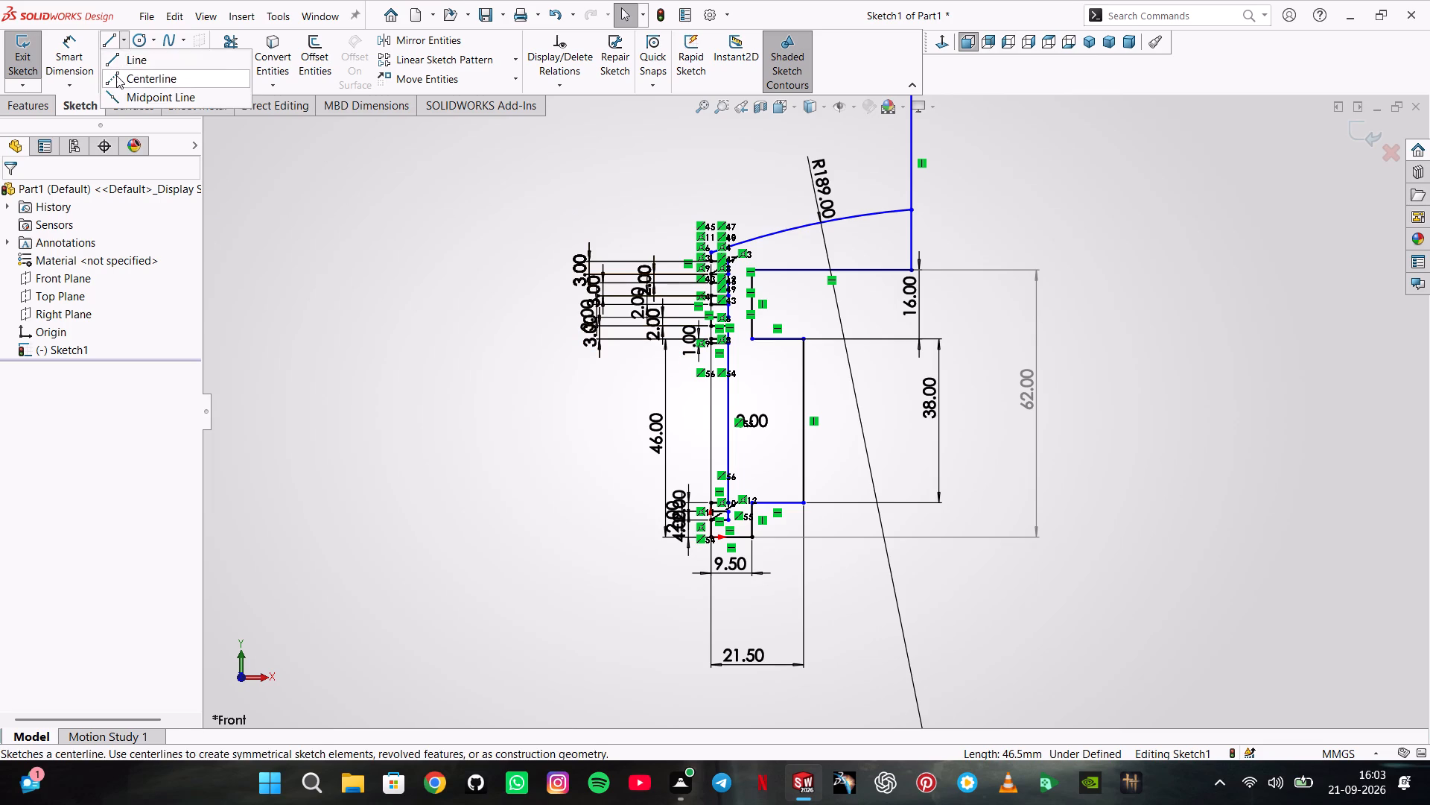
click(116, 75)
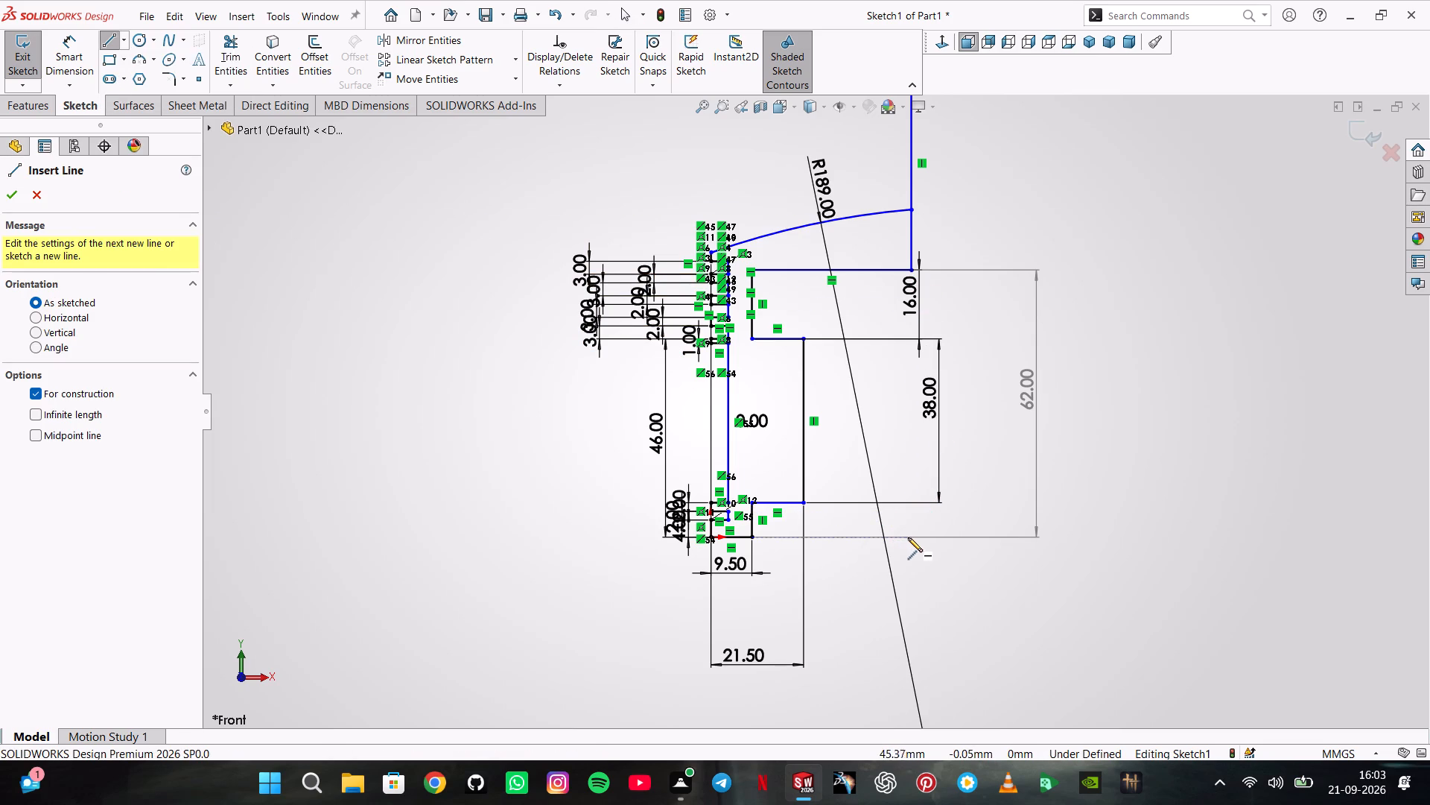
click(913, 537)
click(911, 483)
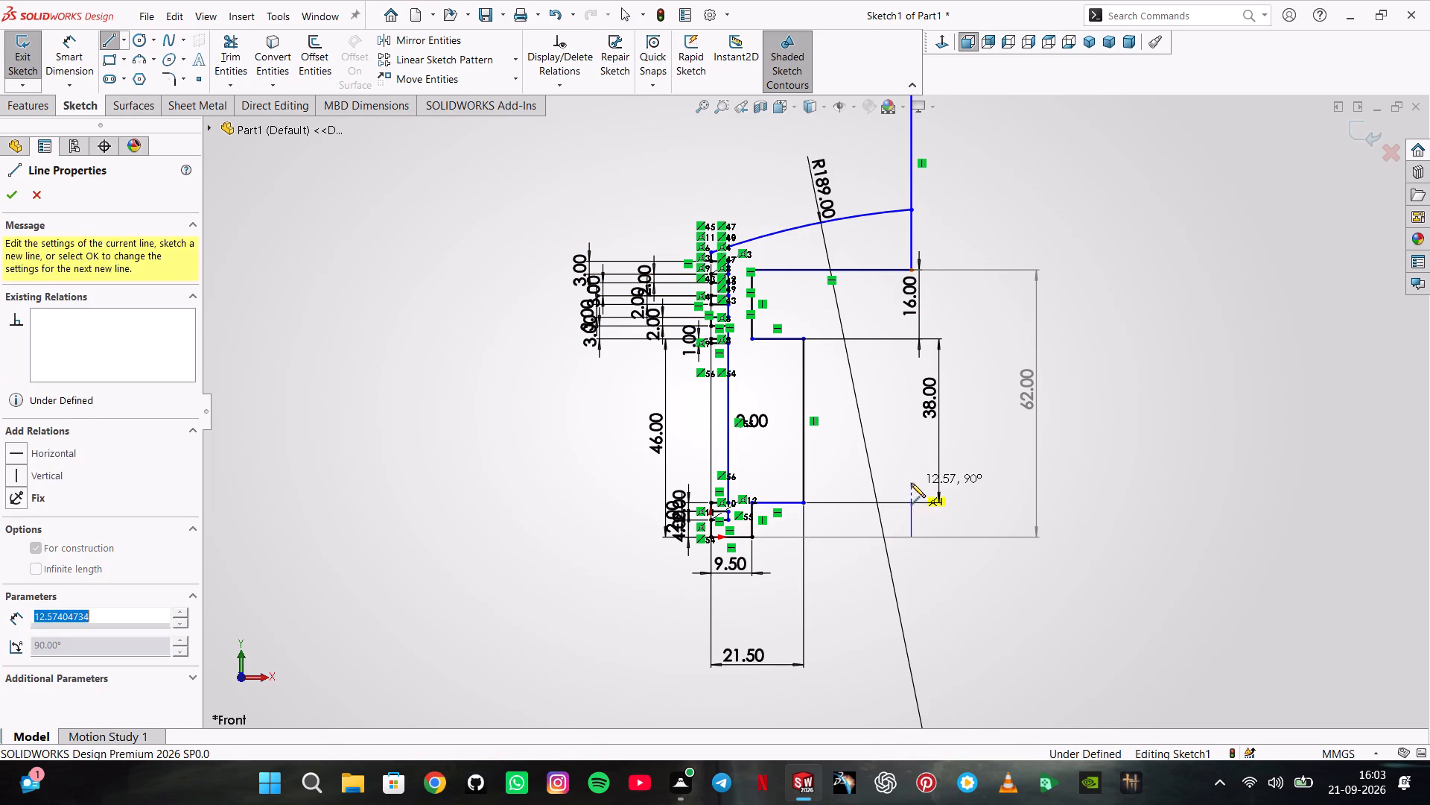
double_click(963, 484)
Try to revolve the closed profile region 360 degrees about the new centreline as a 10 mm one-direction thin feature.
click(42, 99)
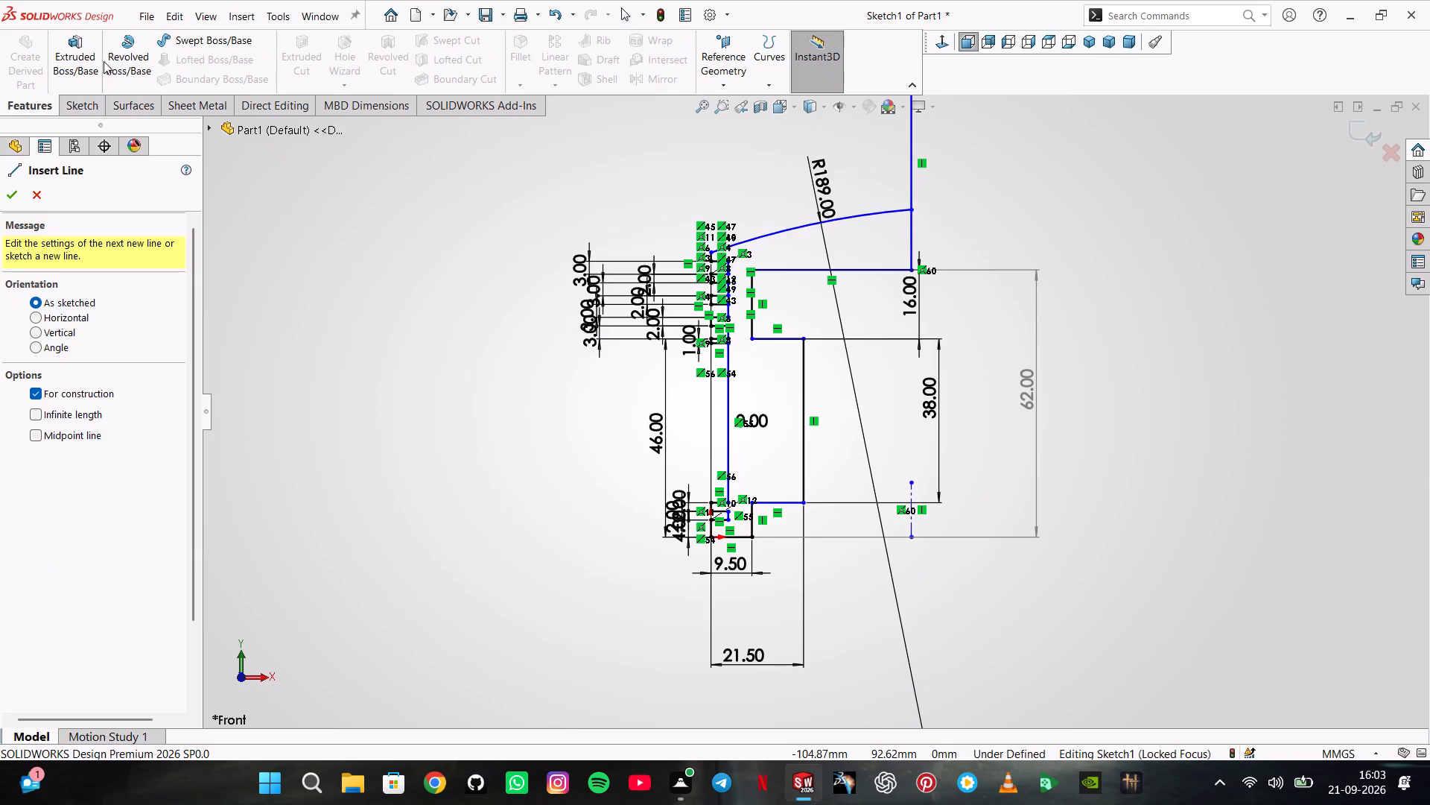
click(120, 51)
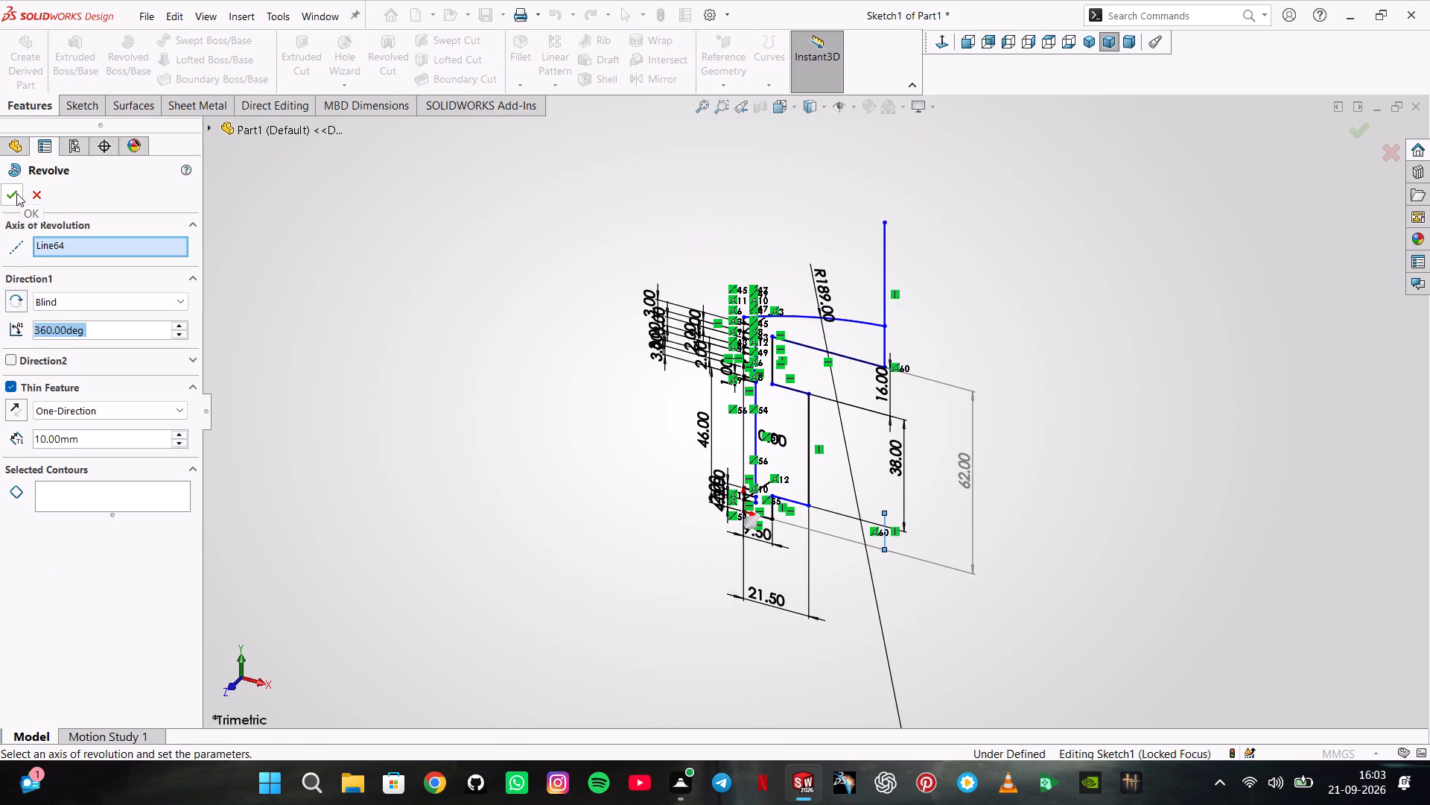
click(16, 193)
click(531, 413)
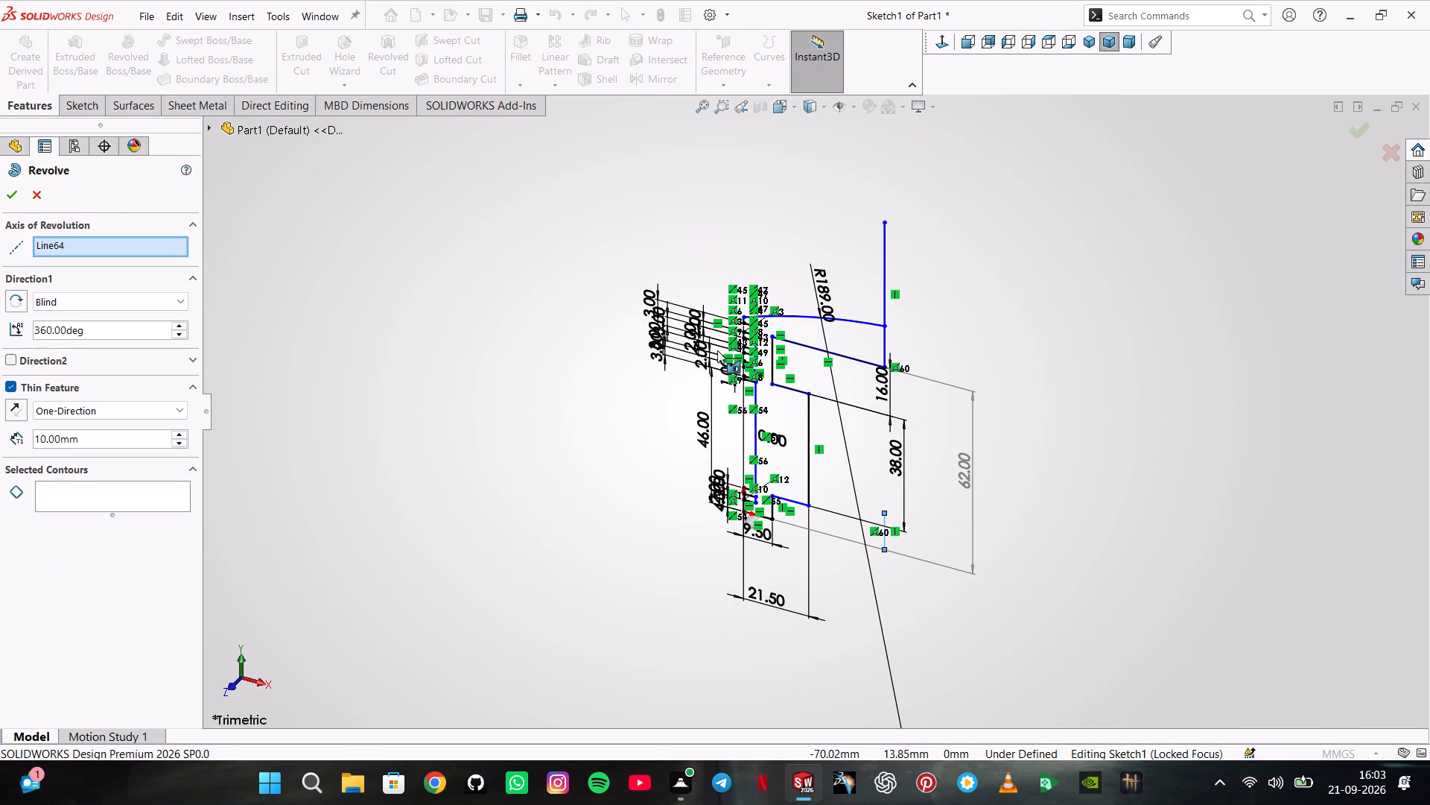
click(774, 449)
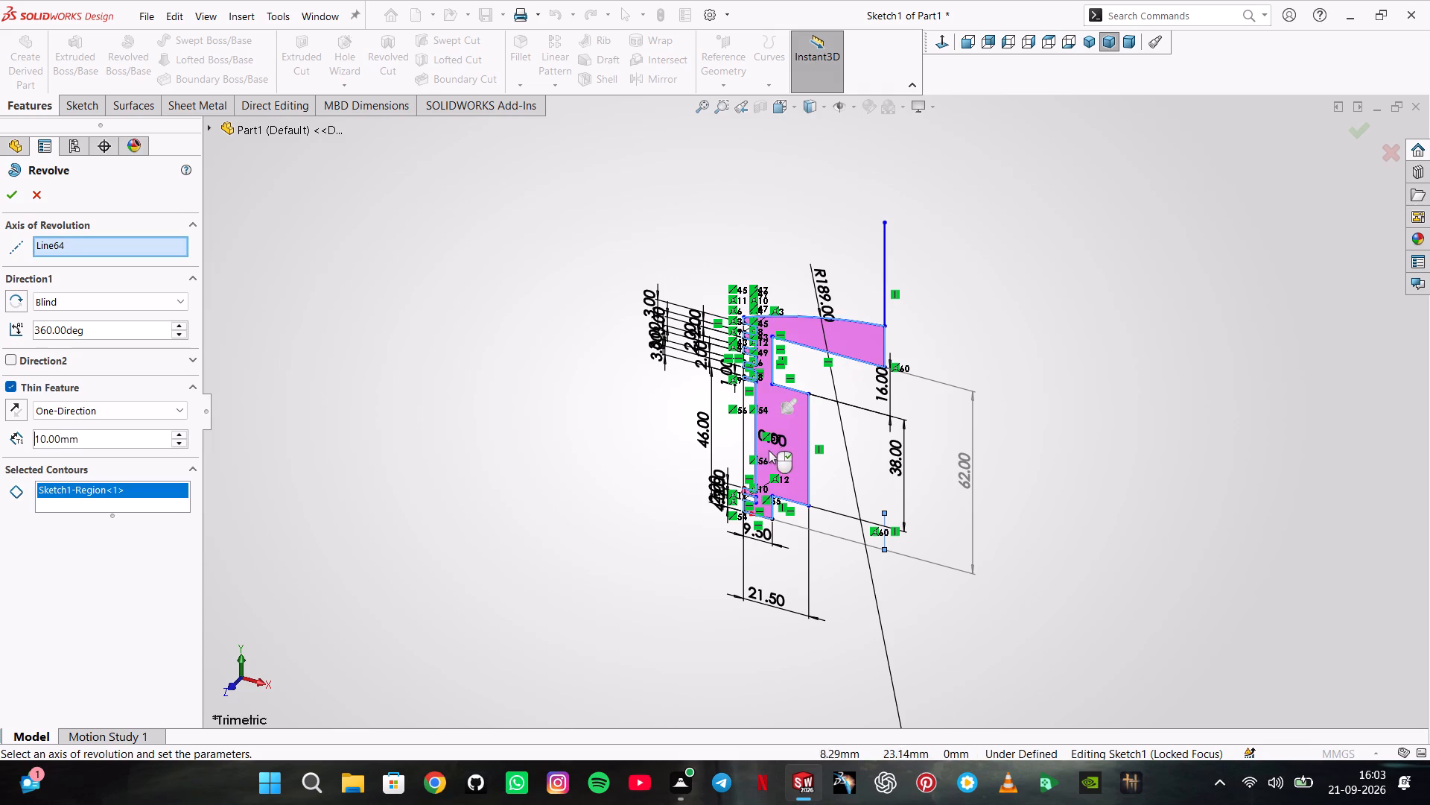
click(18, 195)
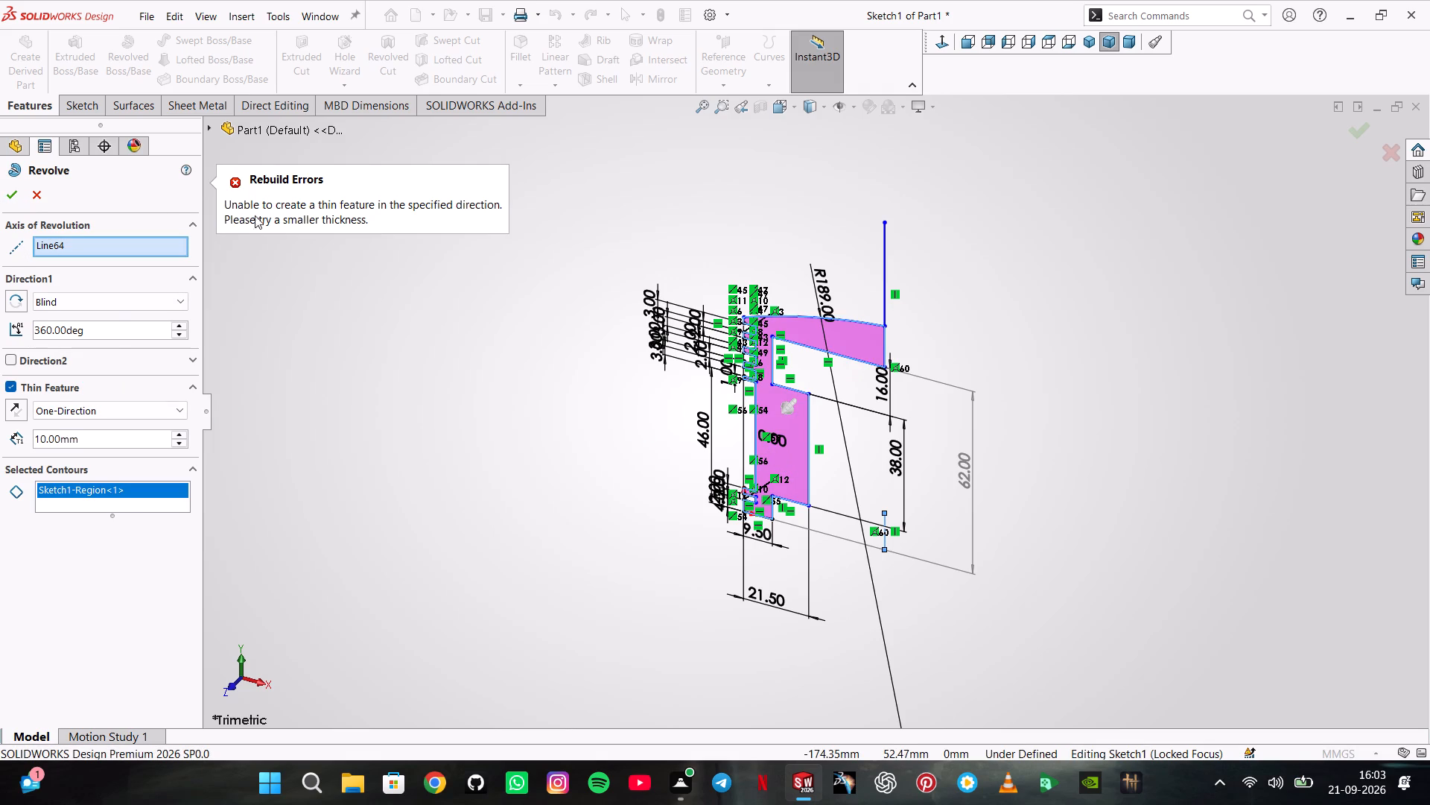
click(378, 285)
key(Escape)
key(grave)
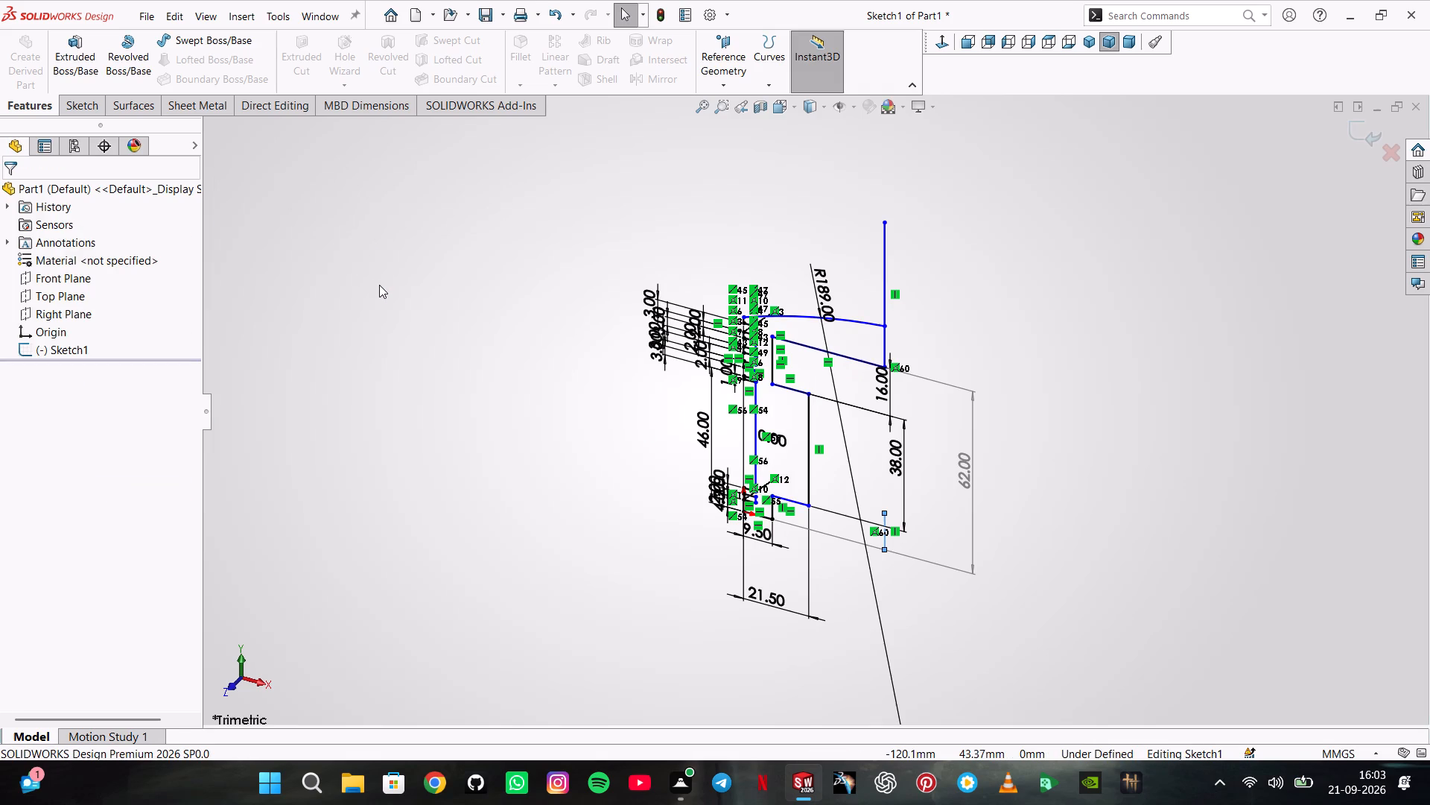
Undo the drawing of the vertical centreline below the arc's peak, keeping the earlier deletion of the horizontal line.
key(ctrl+z)
key(ctrl+z)
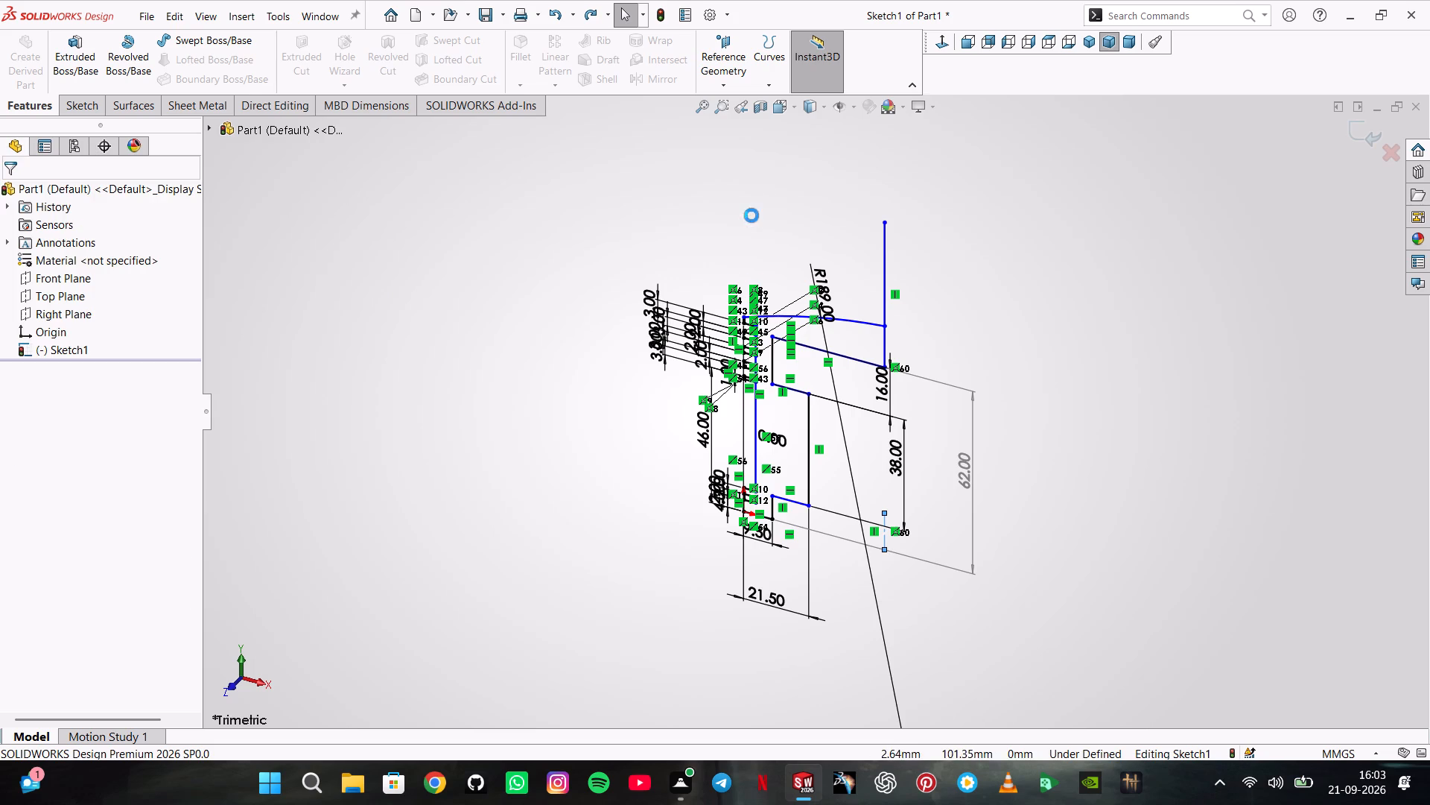
key(ctrl+z)
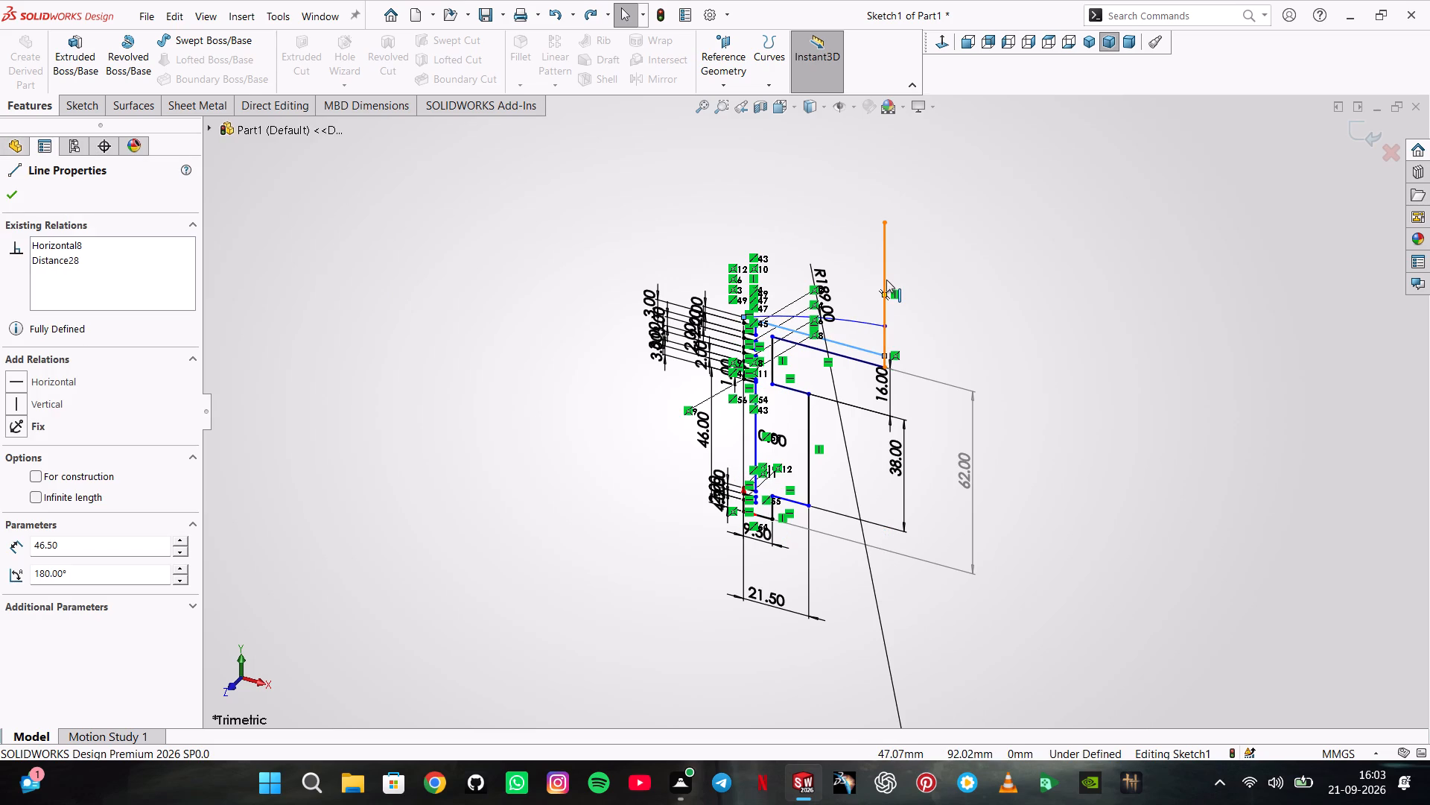
key(ctrl+y)
Trim away the part of the vertical line that extends above the arc's peak, viewed normal to the Front Plane.
click(81, 109)
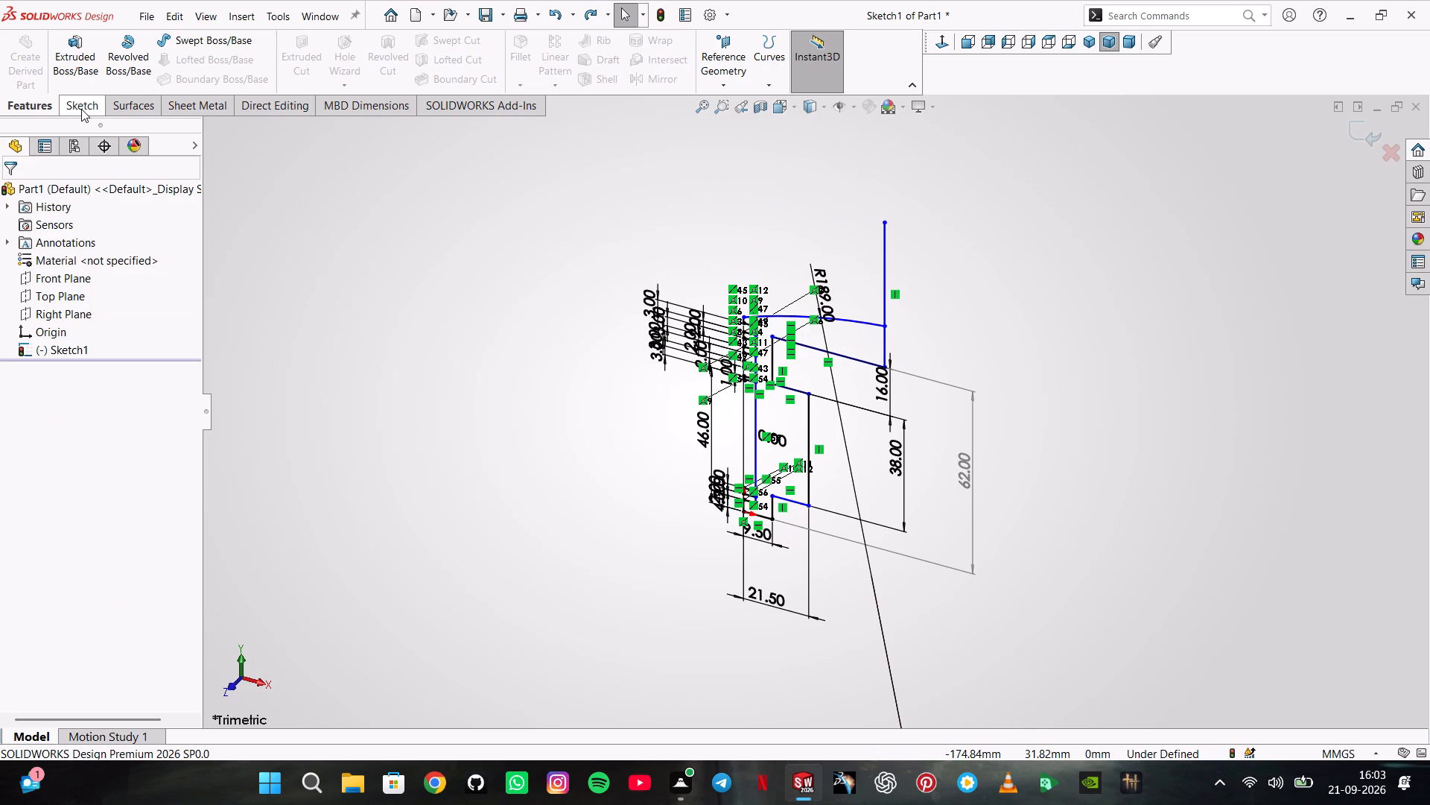
right_click(68, 274)
click(144, 248)
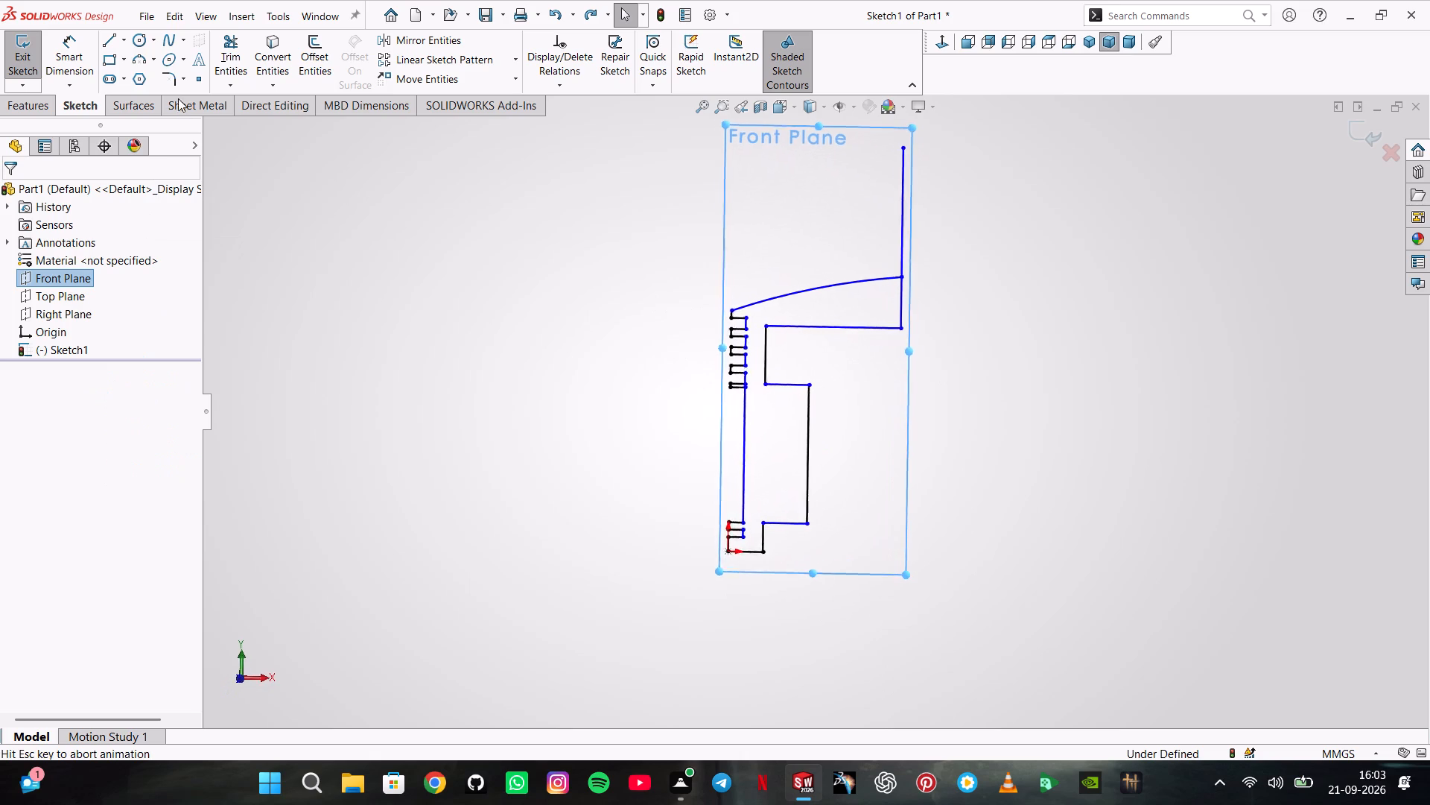
click(229, 61)
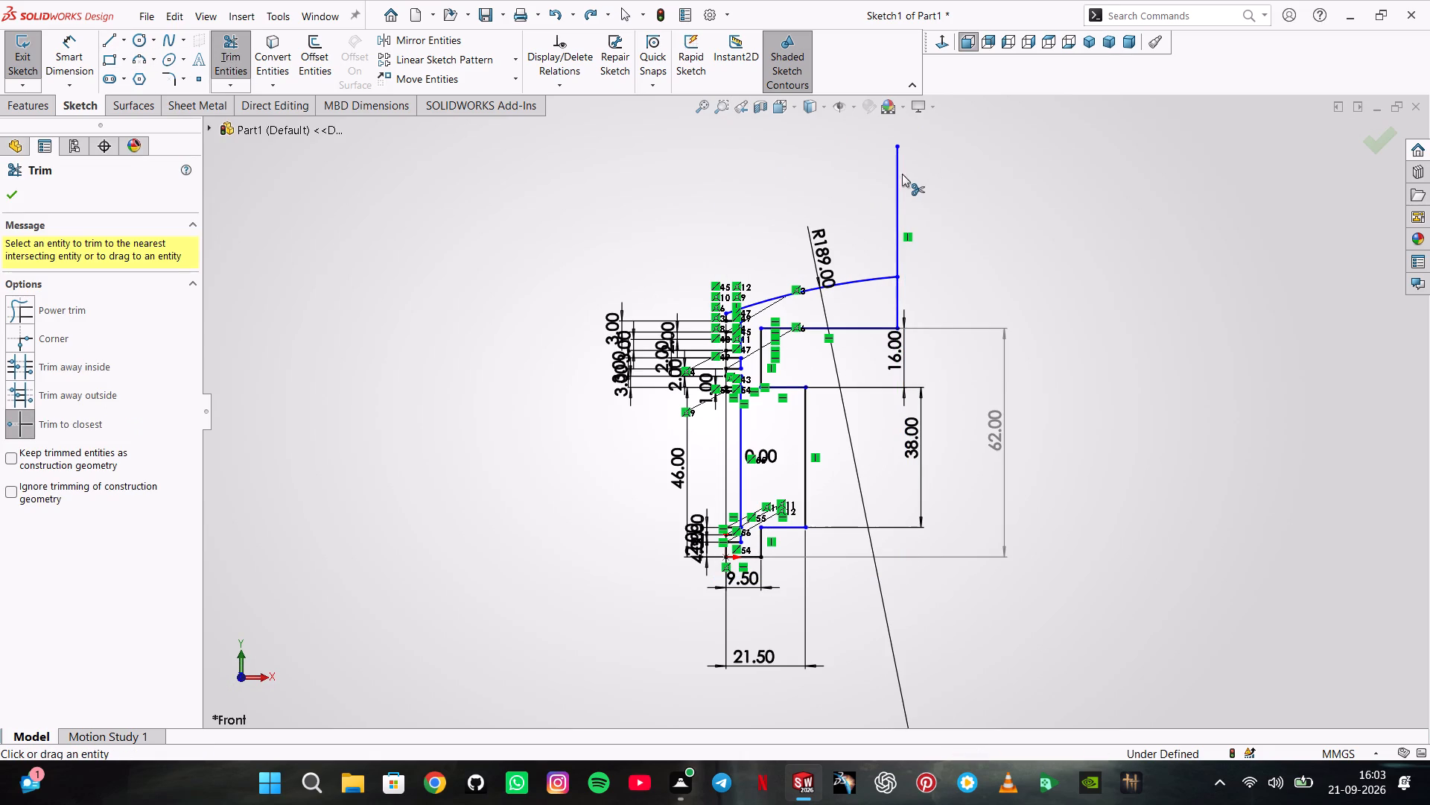
click(900, 174)
click(4, 198)
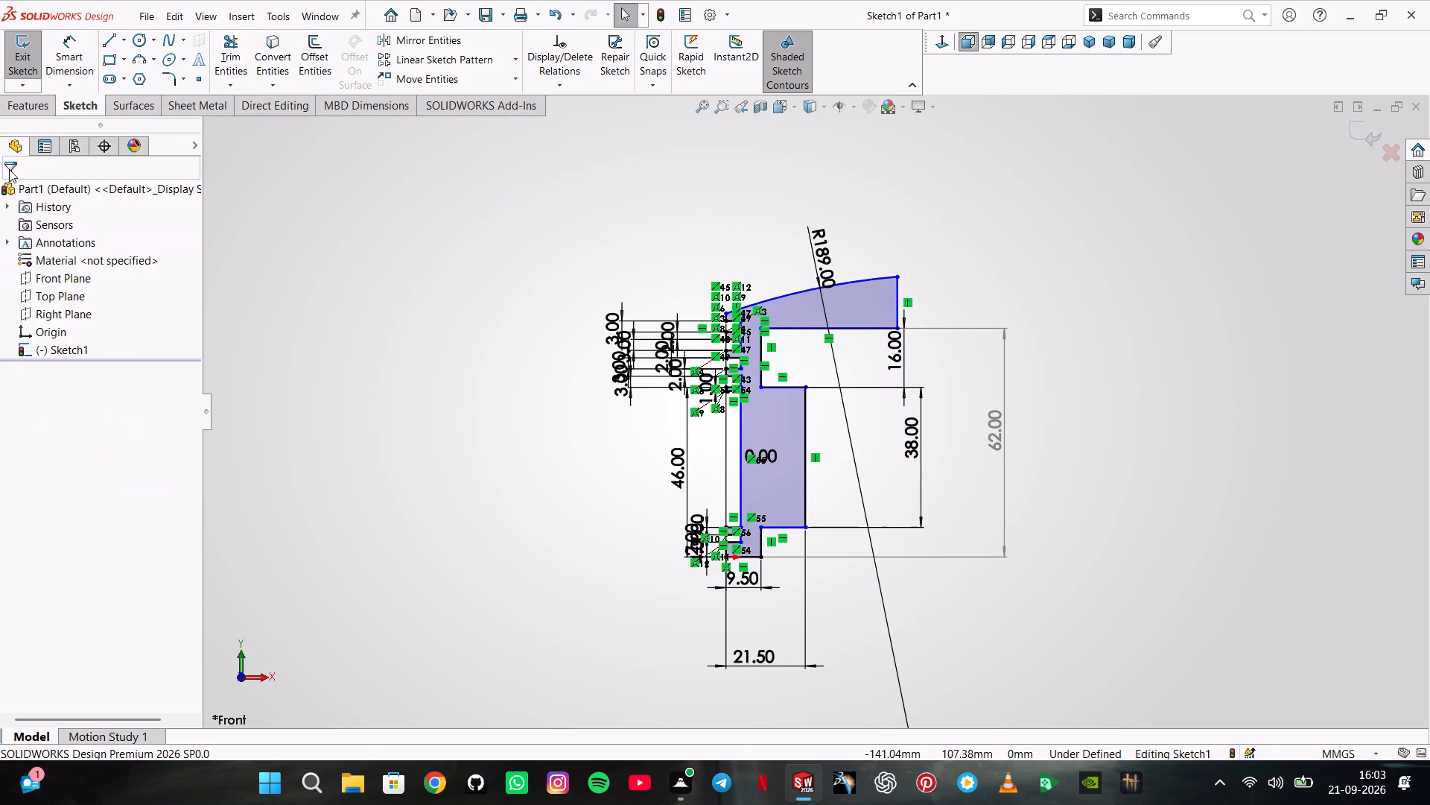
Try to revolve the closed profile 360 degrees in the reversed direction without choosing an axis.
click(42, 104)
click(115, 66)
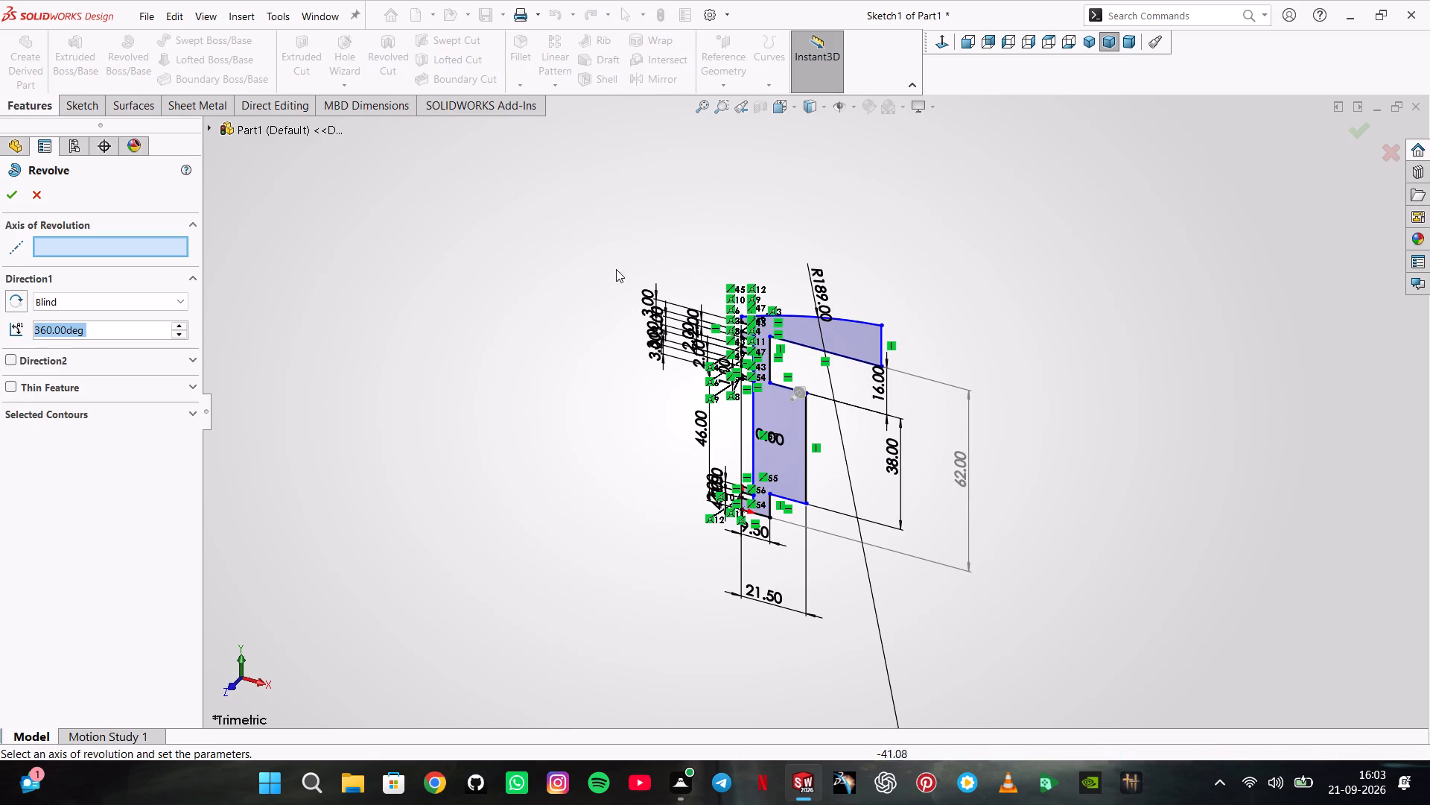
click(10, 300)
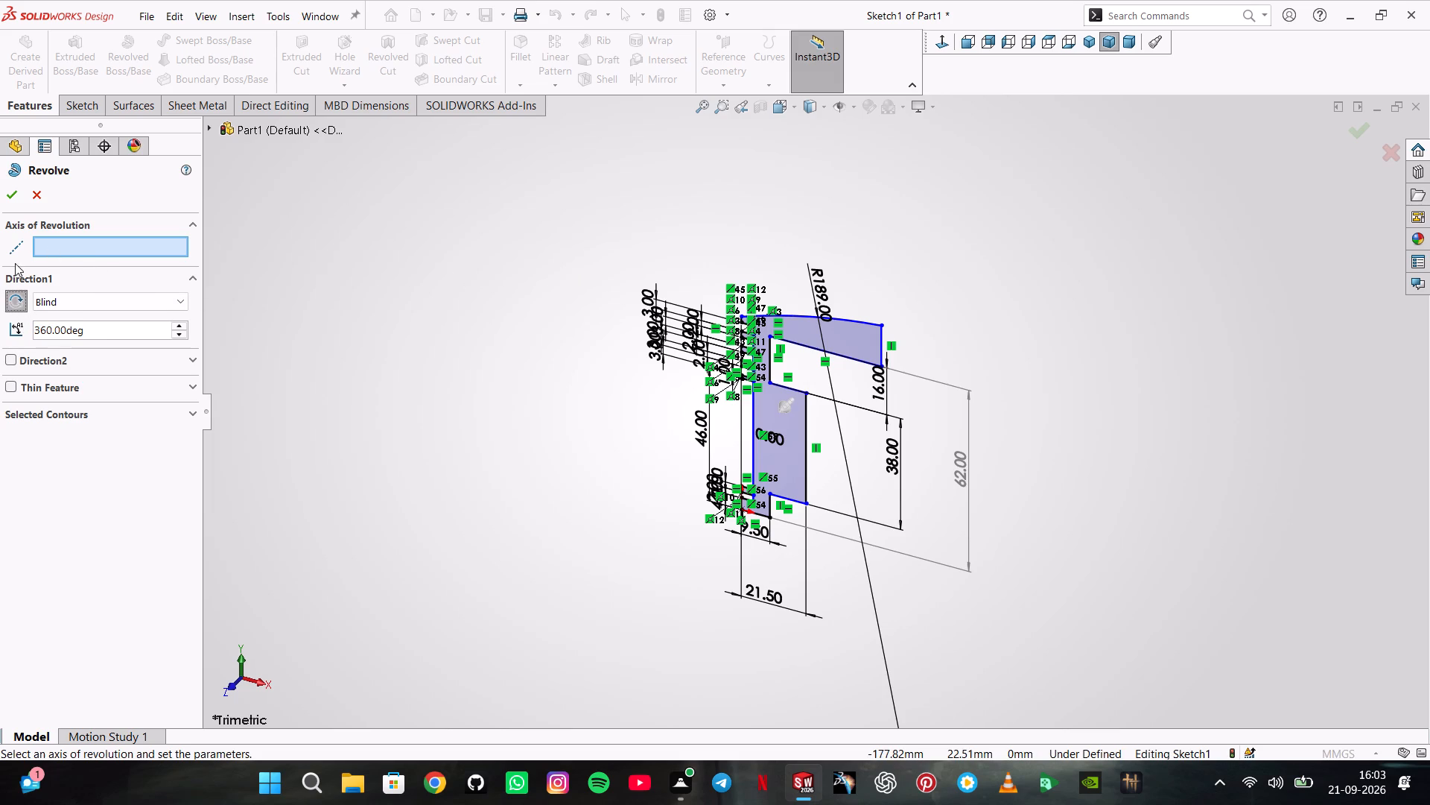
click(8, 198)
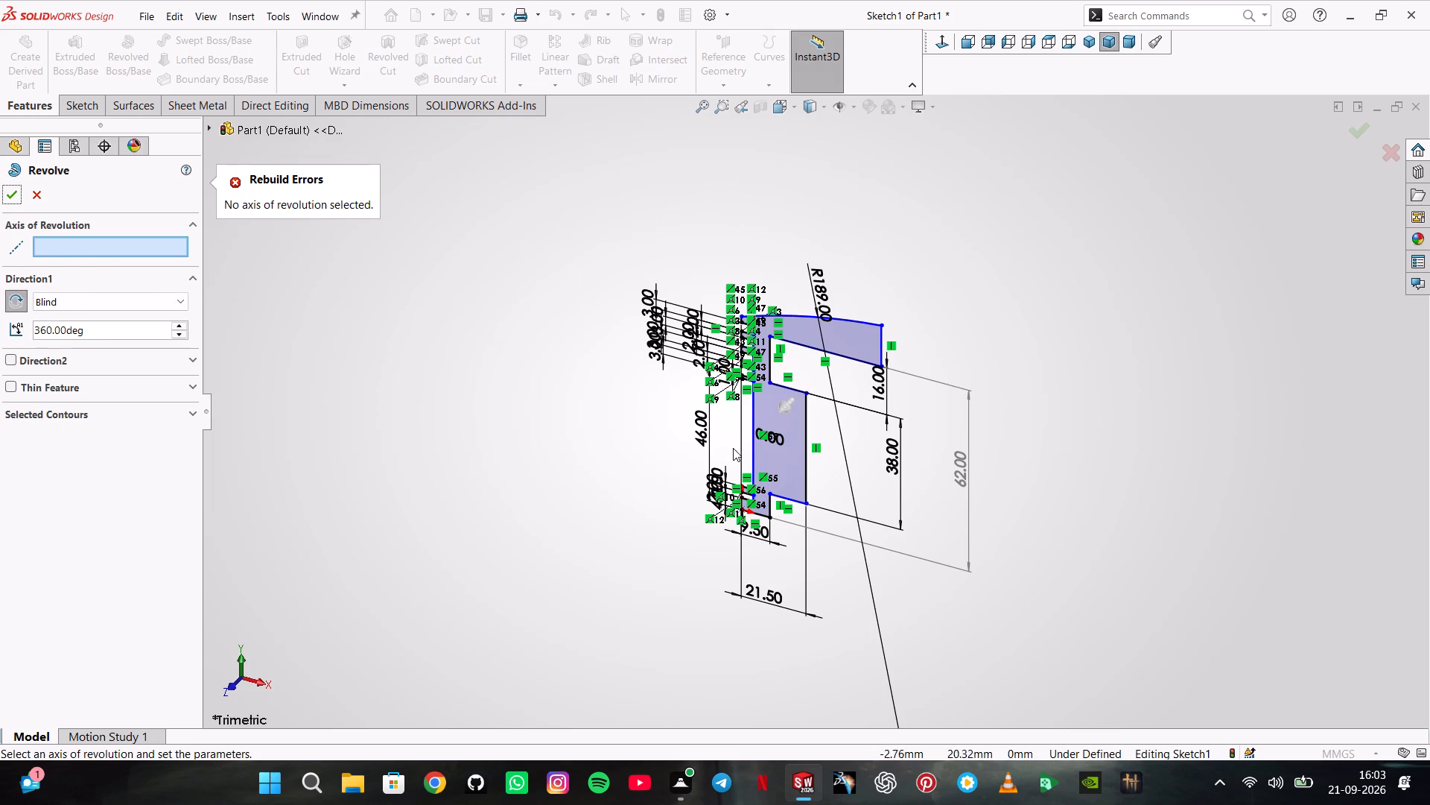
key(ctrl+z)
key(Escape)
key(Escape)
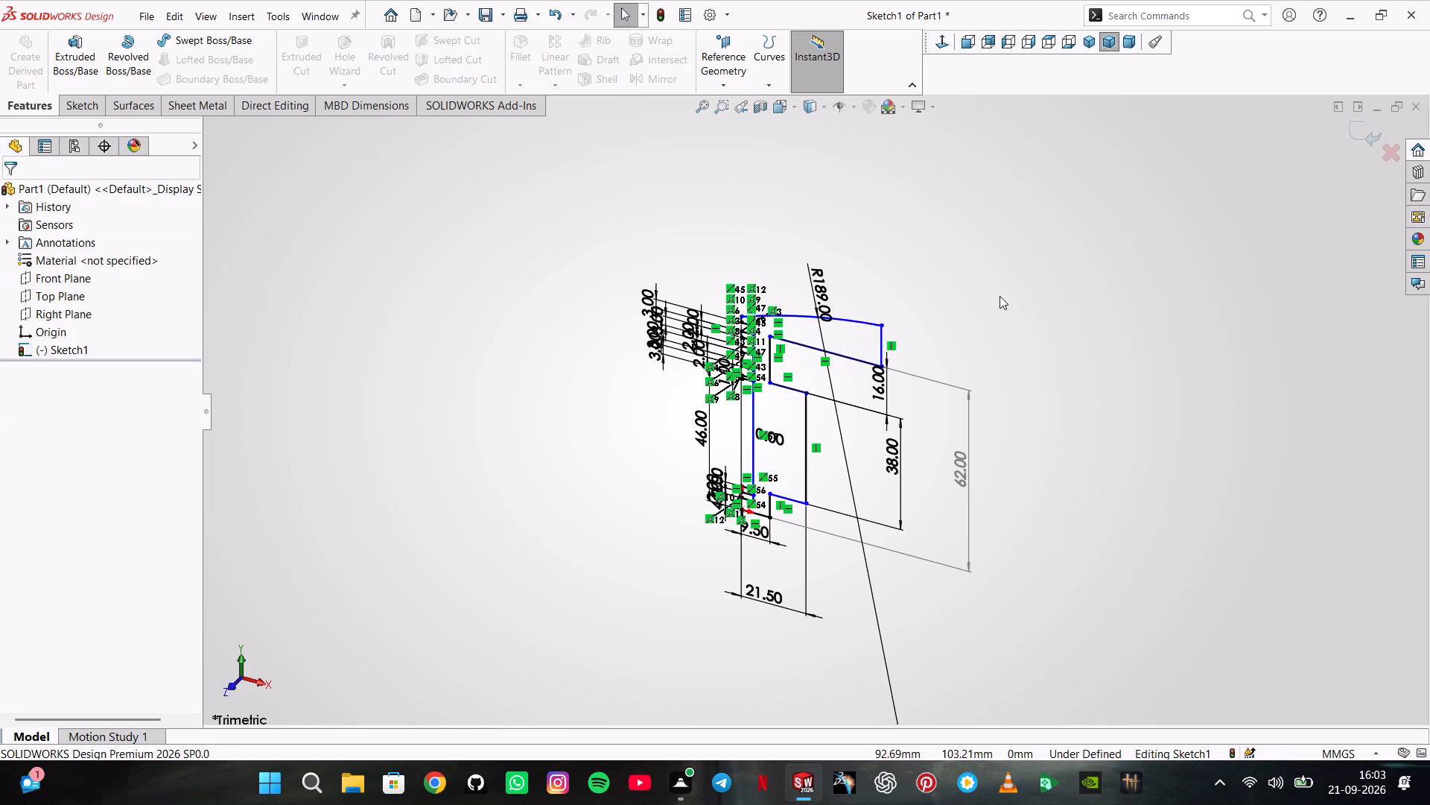
Draw a short vertical centreline directly below the arc's peak, starting level with the bottom of the profile.
click(63, 282)
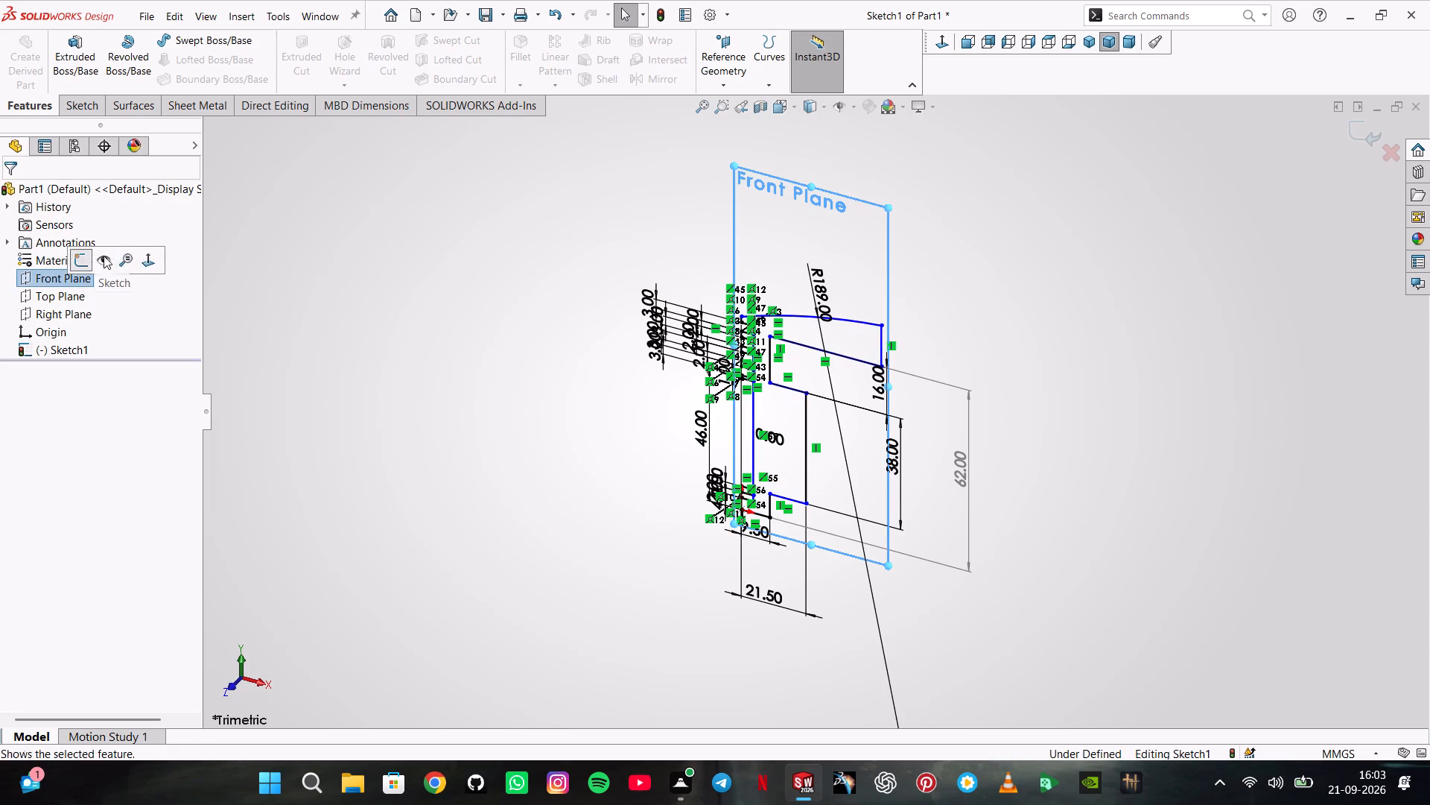
click(145, 249)
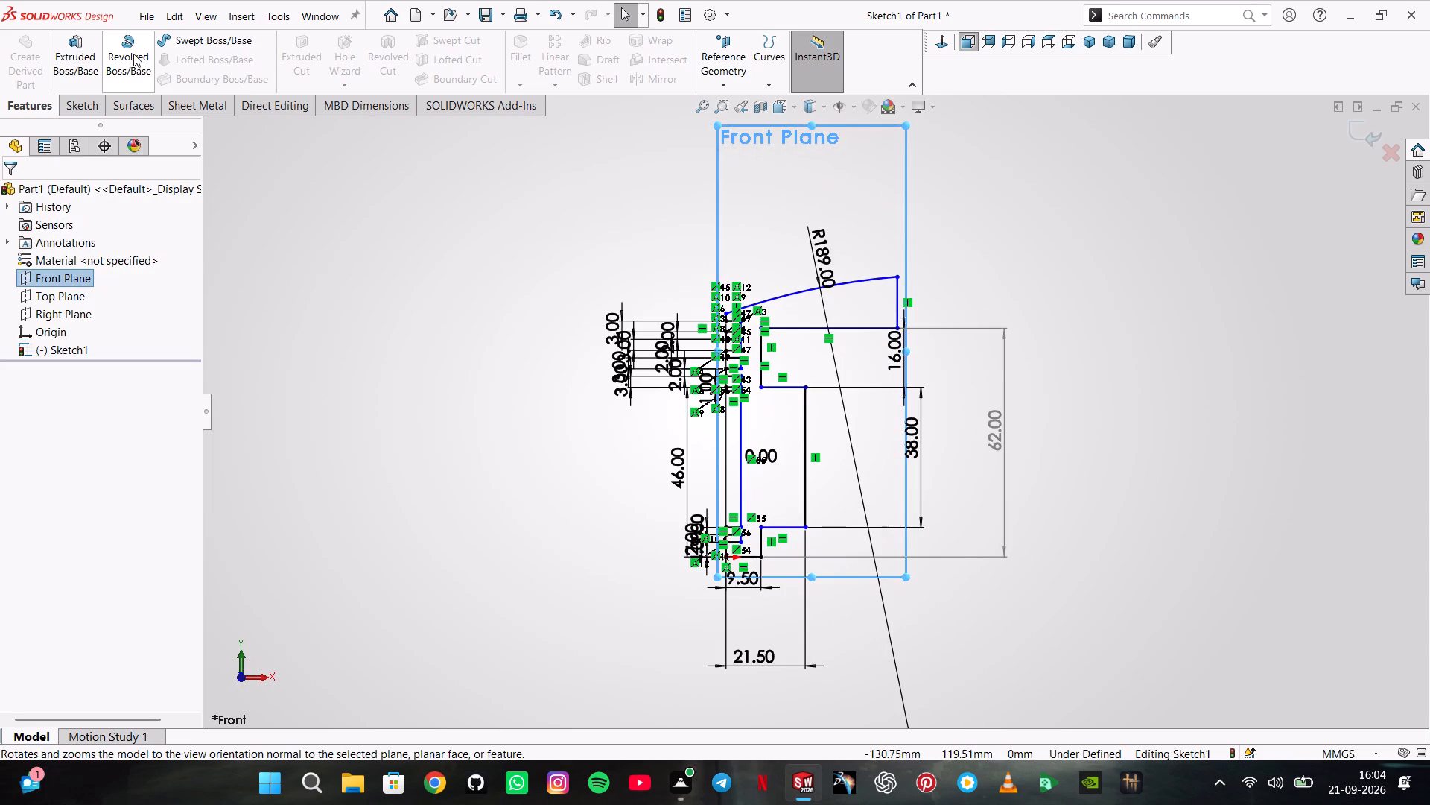
click(96, 98)
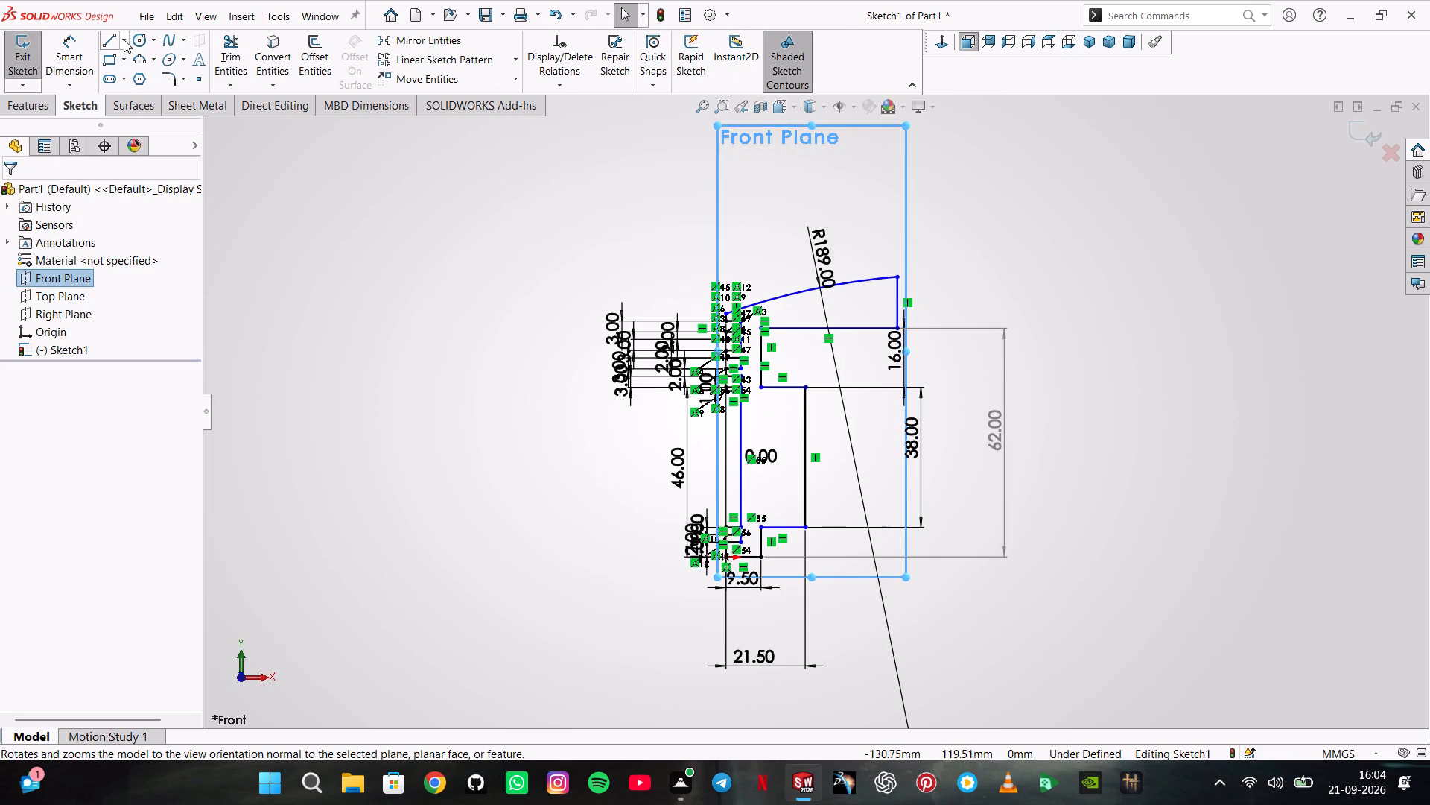
click(124, 40)
click(135, 73)
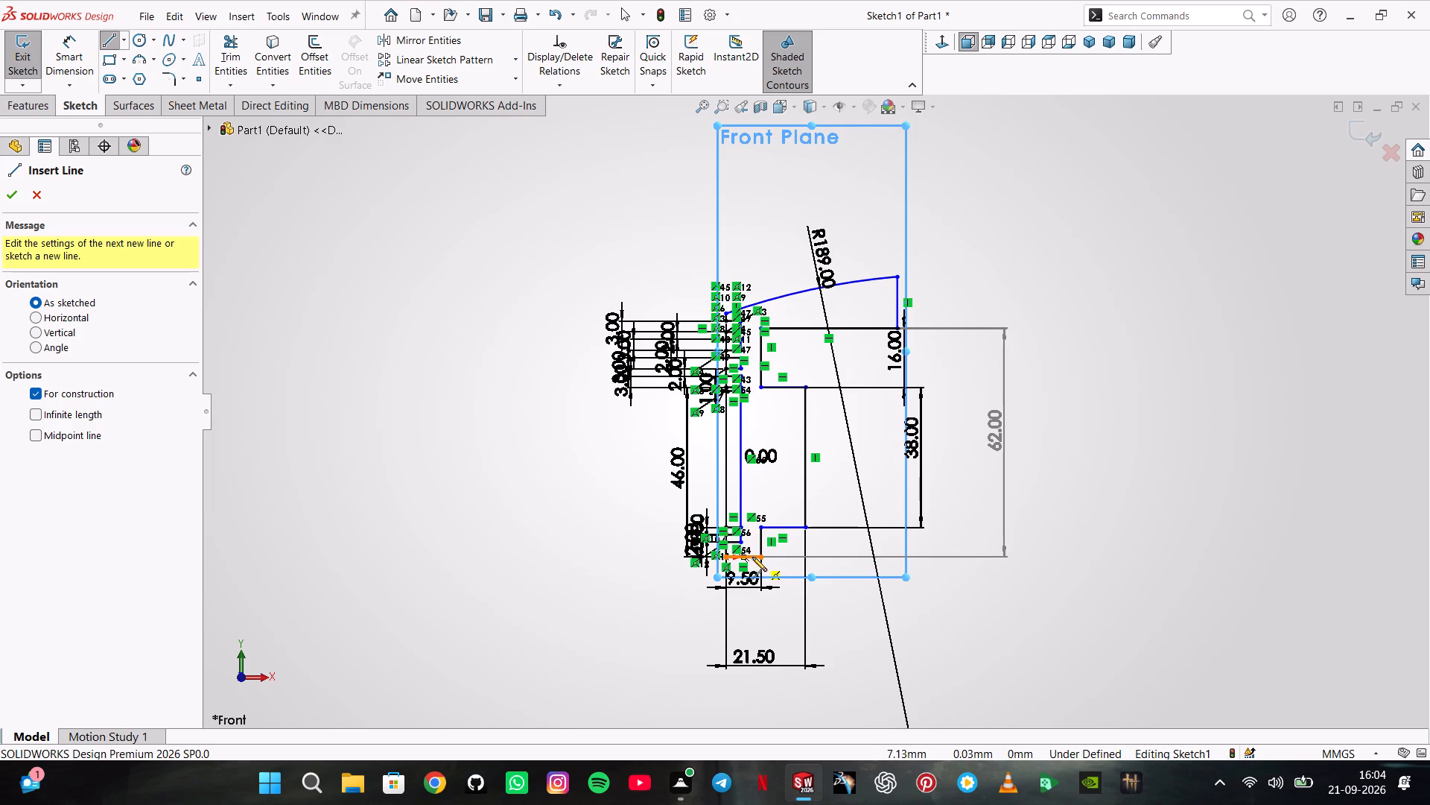
click(894, 557)
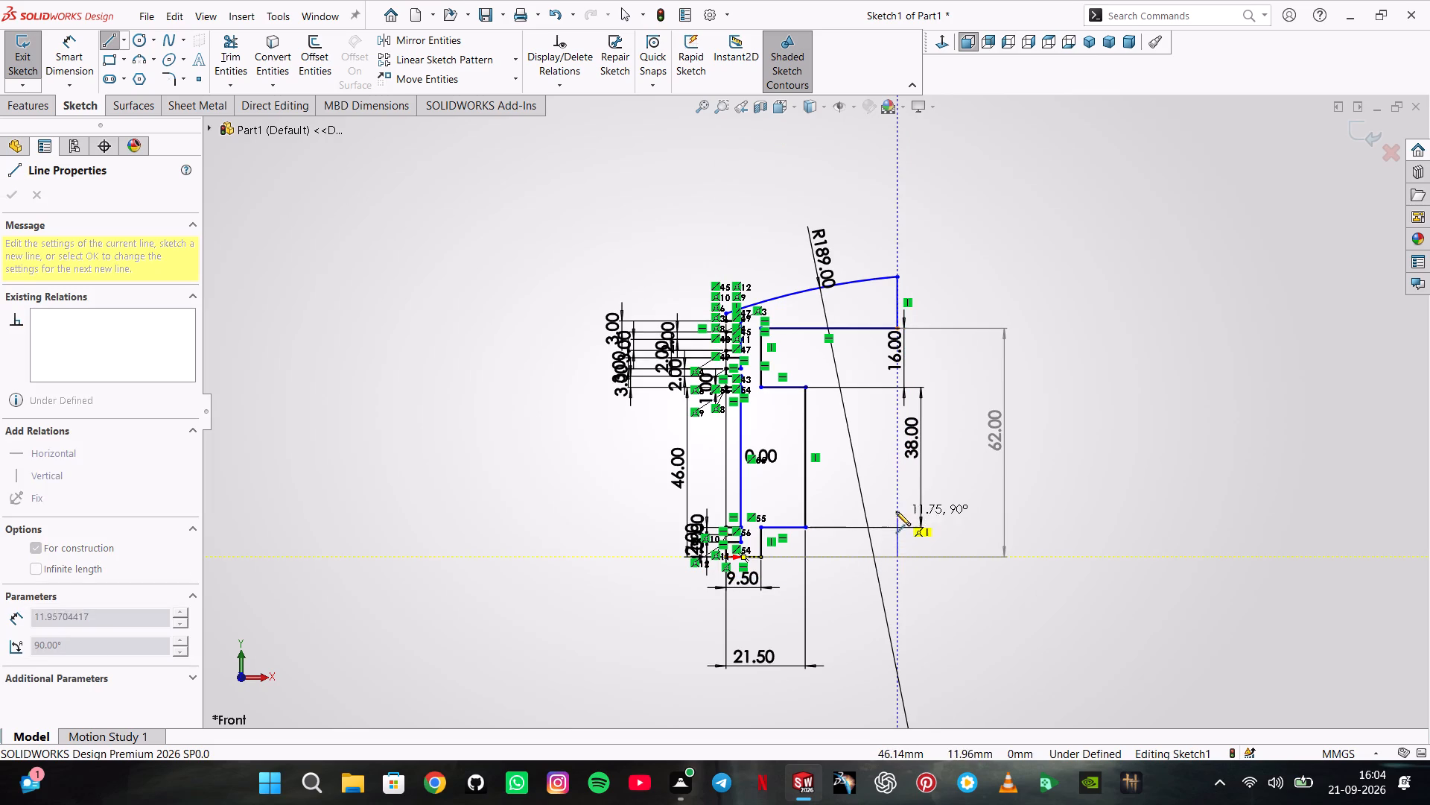
click(896, 508)
double_click(931, 508)
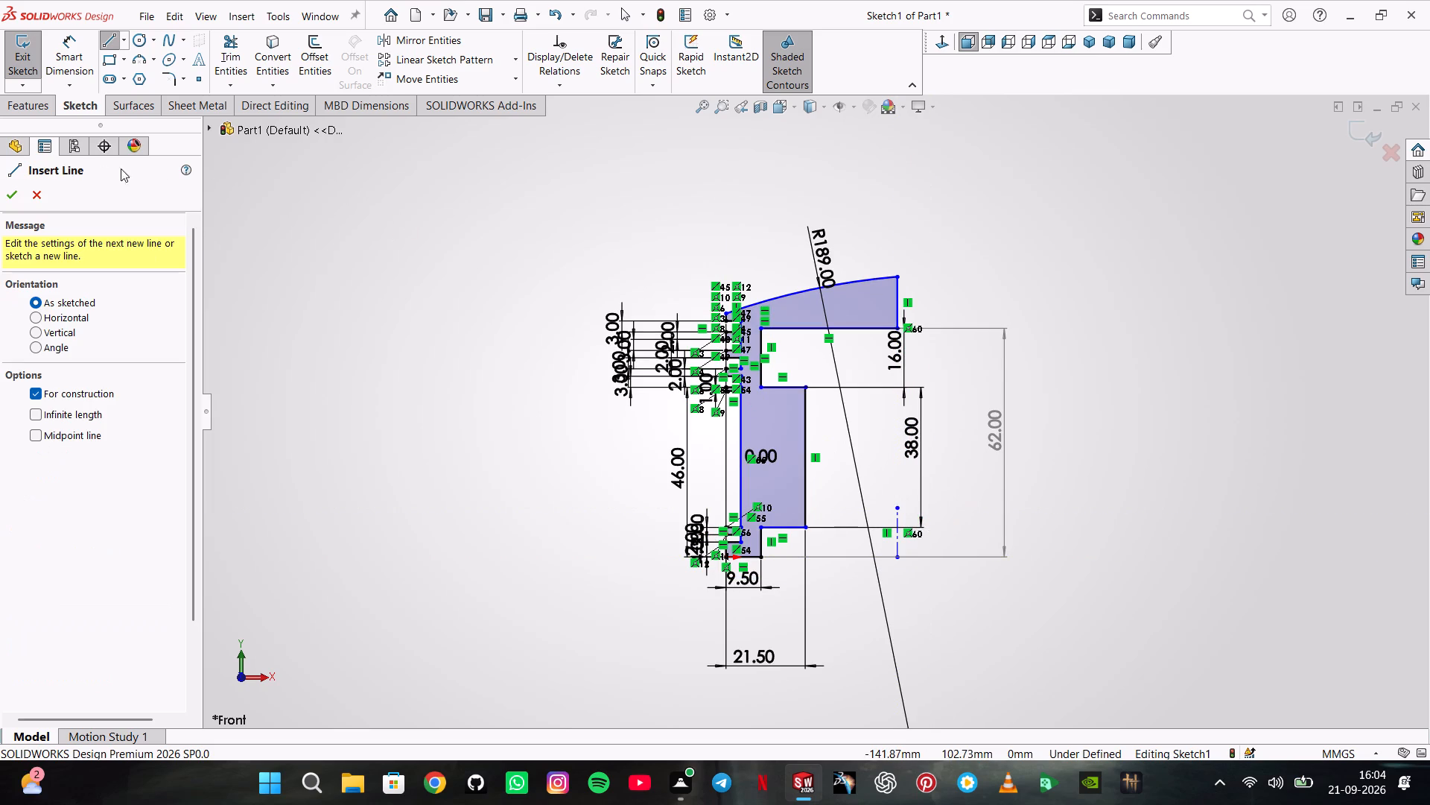
click(14, 196)
Revolve the closed profile 360 degrees about the new centreline into a solid body.
click(21, 98)
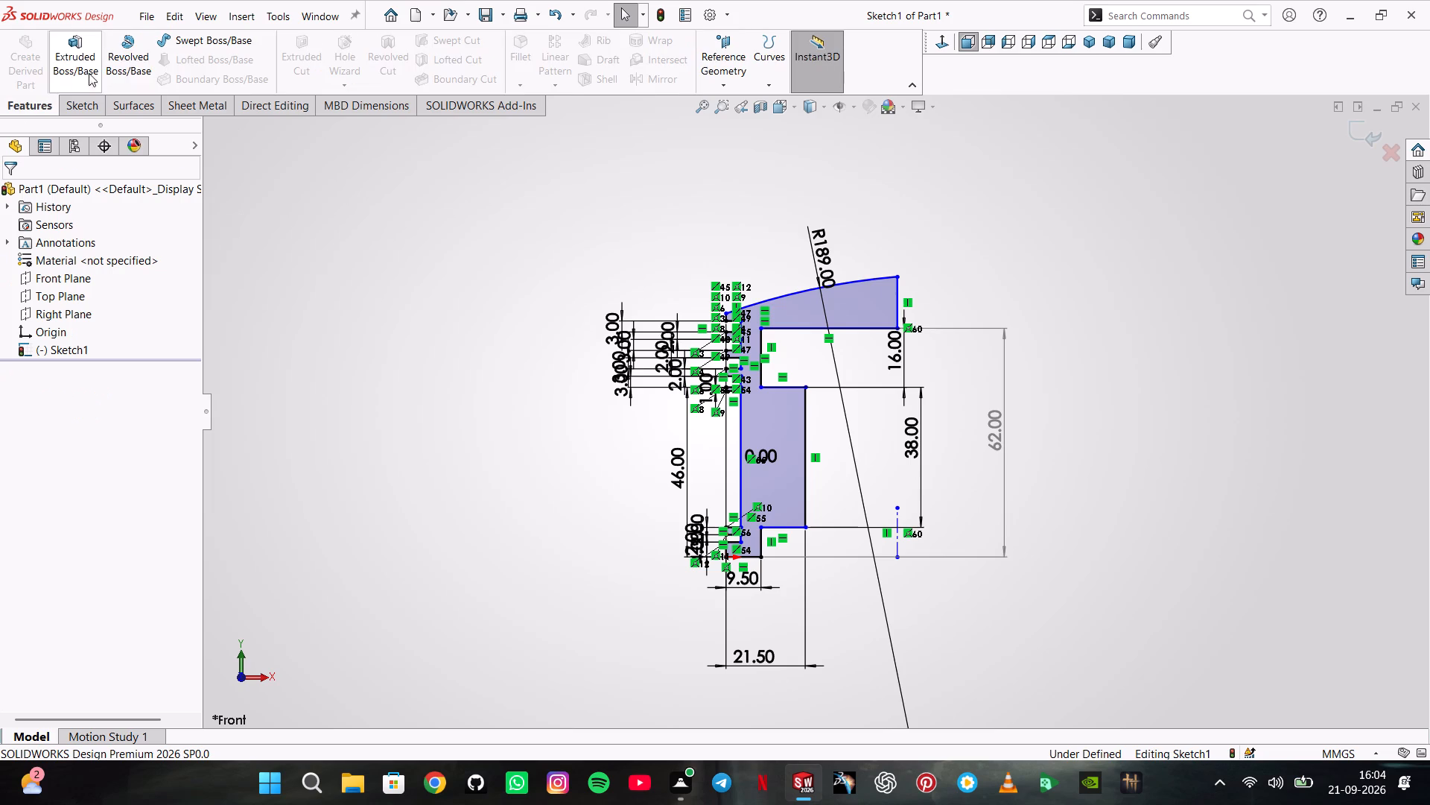
click(120, 62)
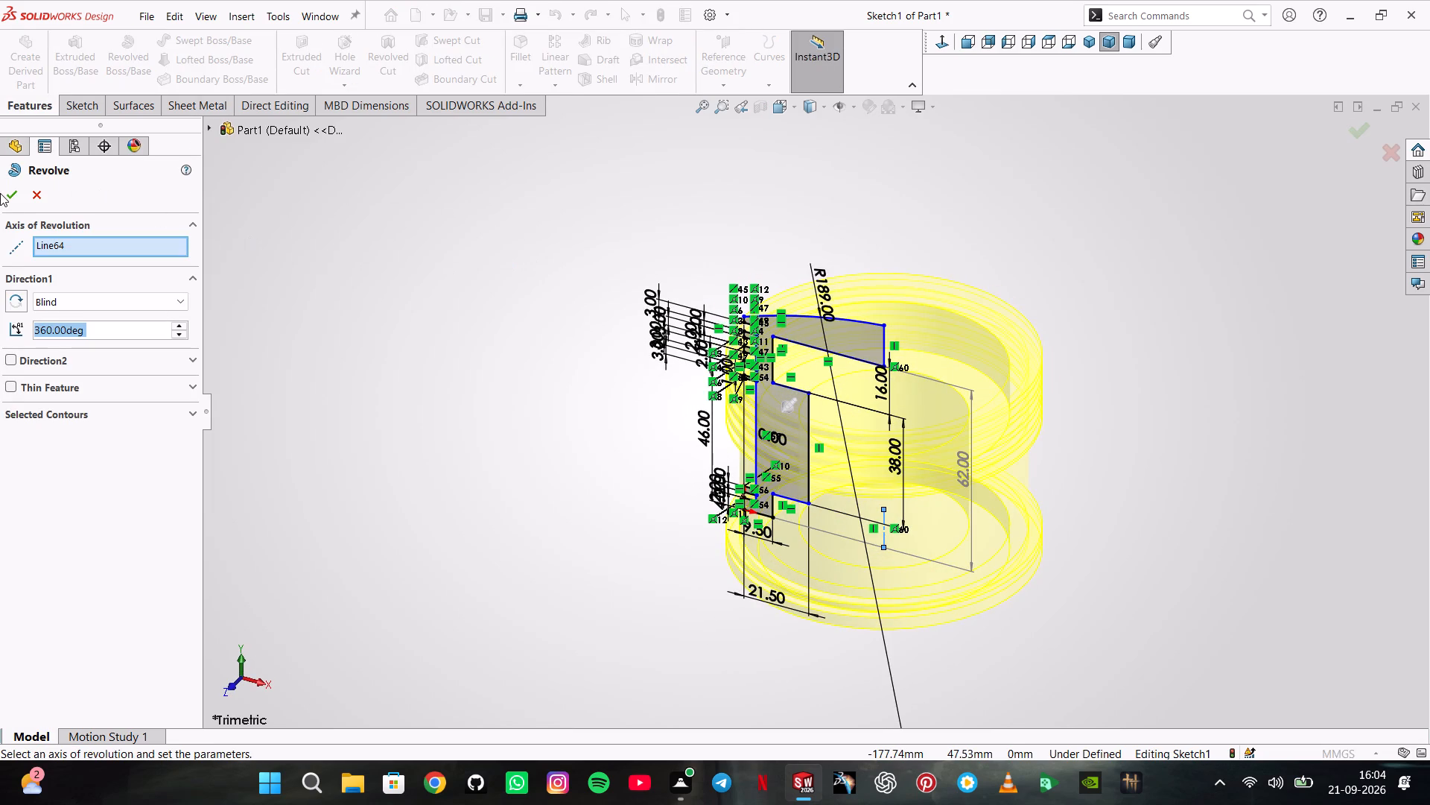
click(0, 194)
click(6, 195)
click(580, 293)
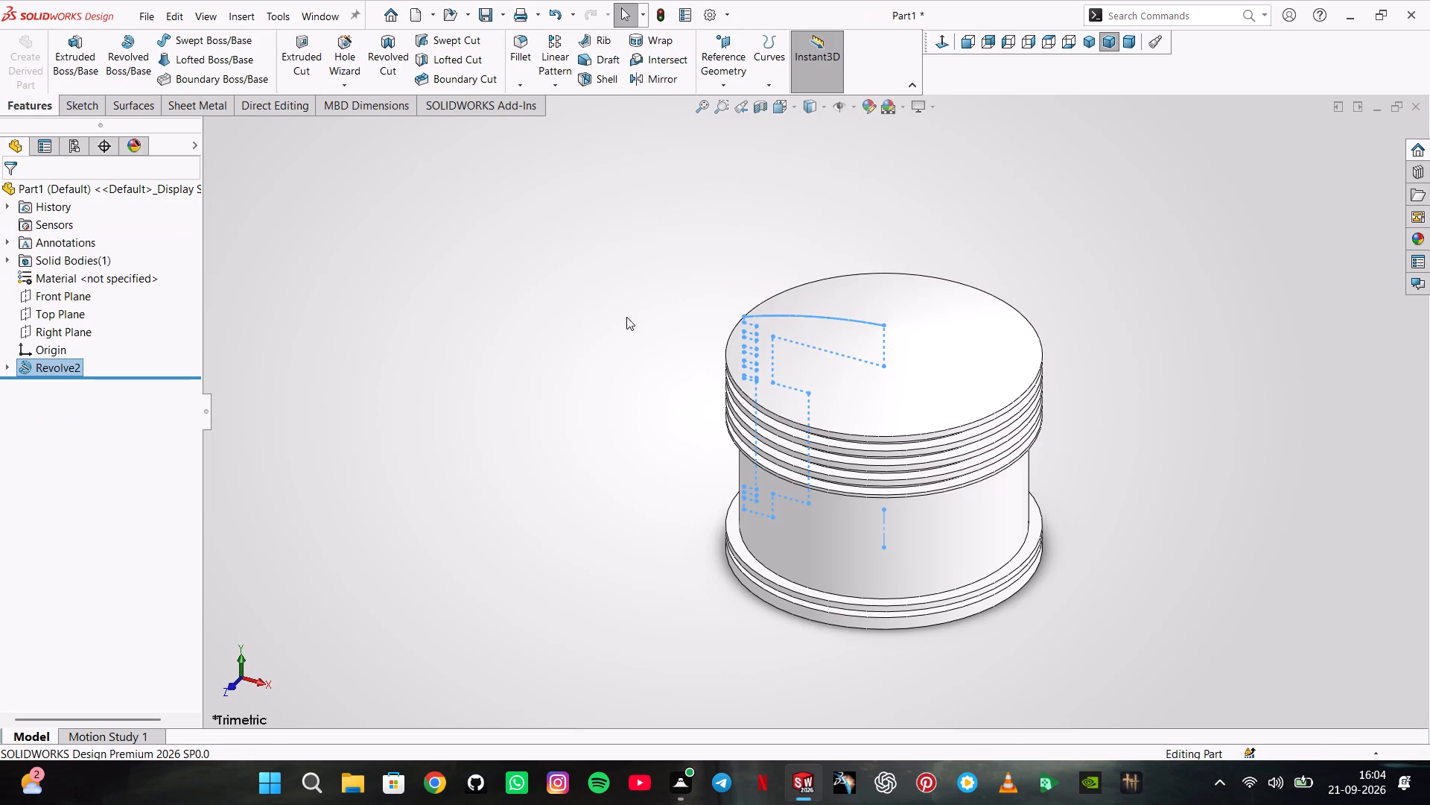
Sketch a circle about 21.7 mm in diameter on the Front Plane, near the middle of the piston's skirt.
middle_drag(633, 300, 716, 221)
scroll(635, 278, up, 1)
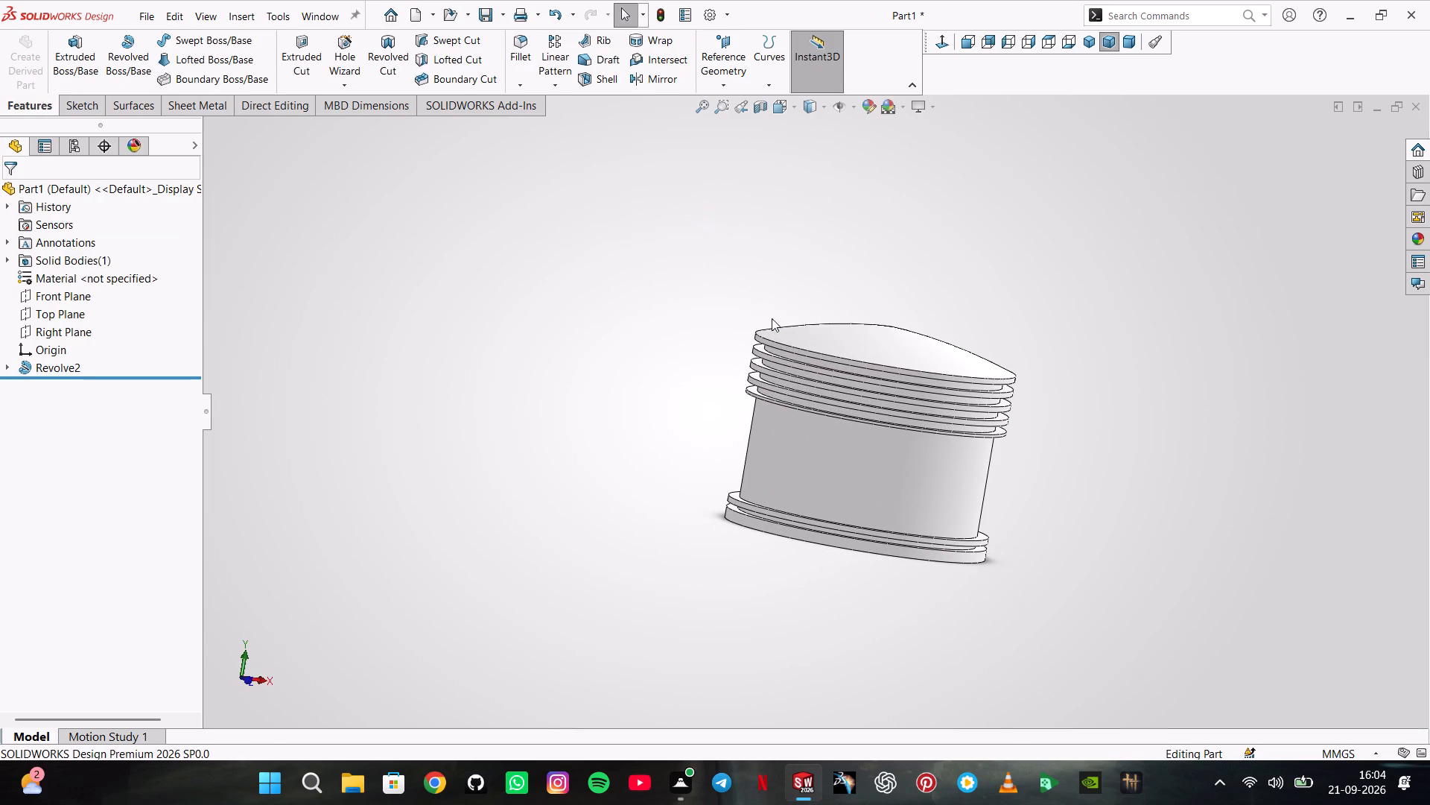
click(68, 300)
click(80, 278)
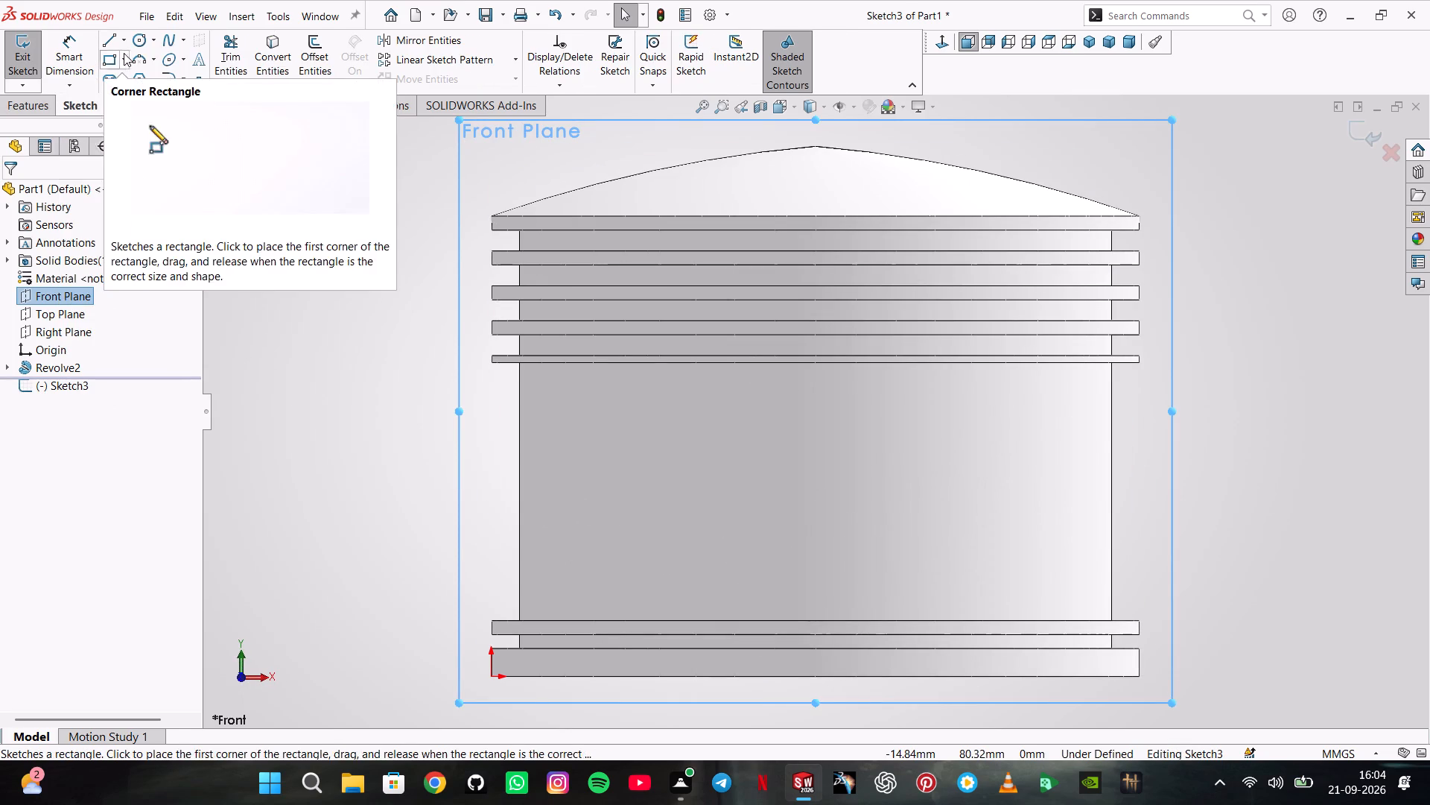
click(137, 39)
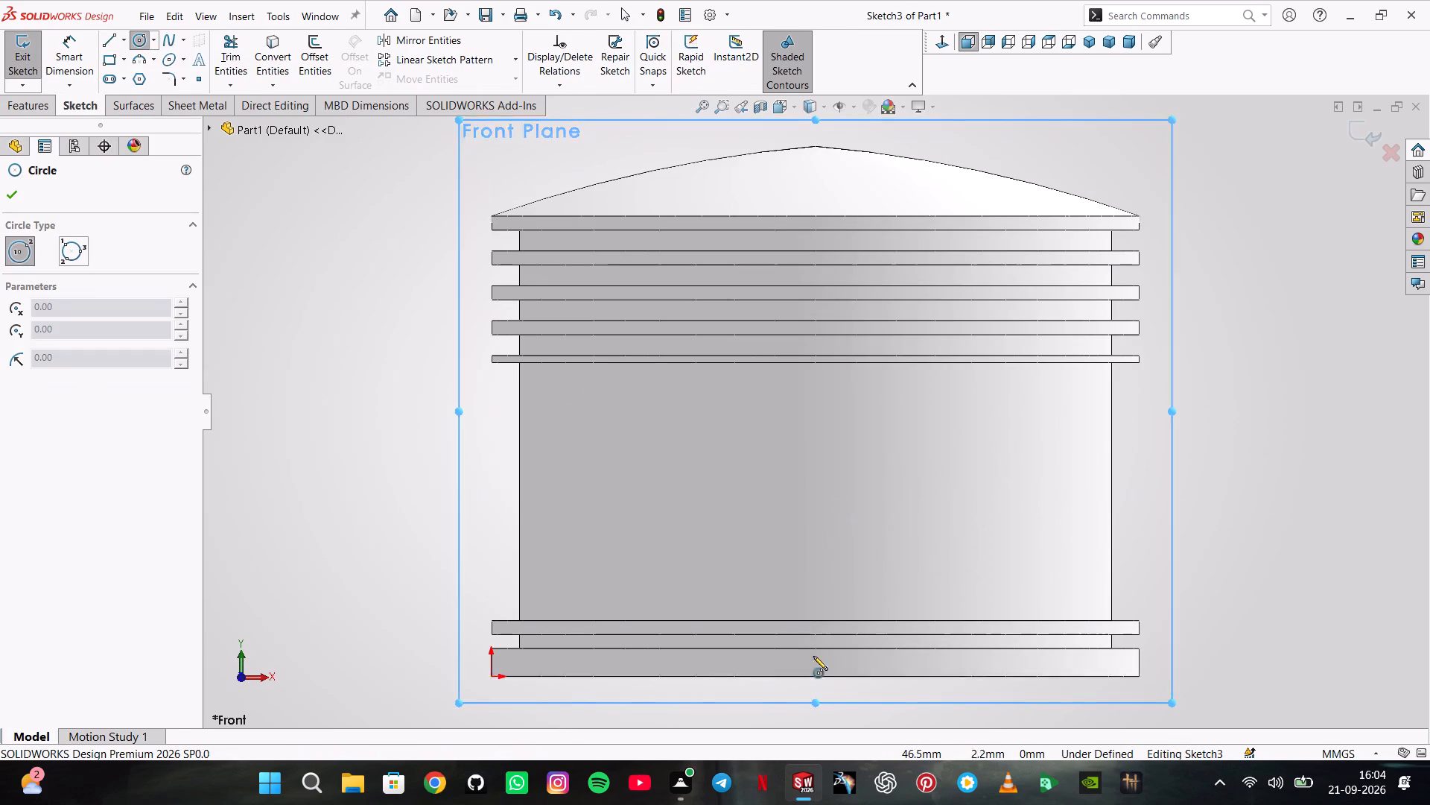
click(804, 508)
click(731, 486)
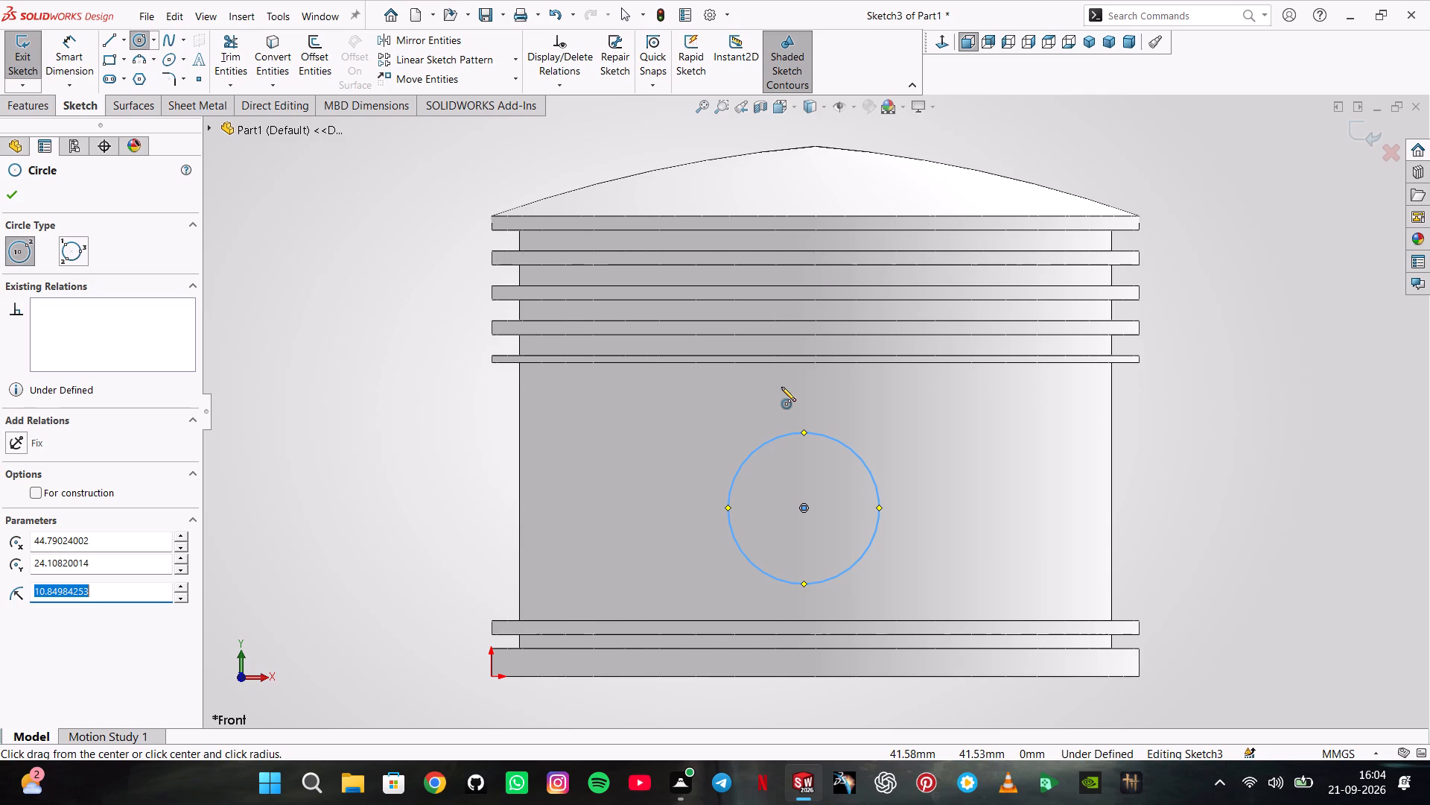
Dimension the circle's diameter and set it to 36 mm.
click(54, 61)
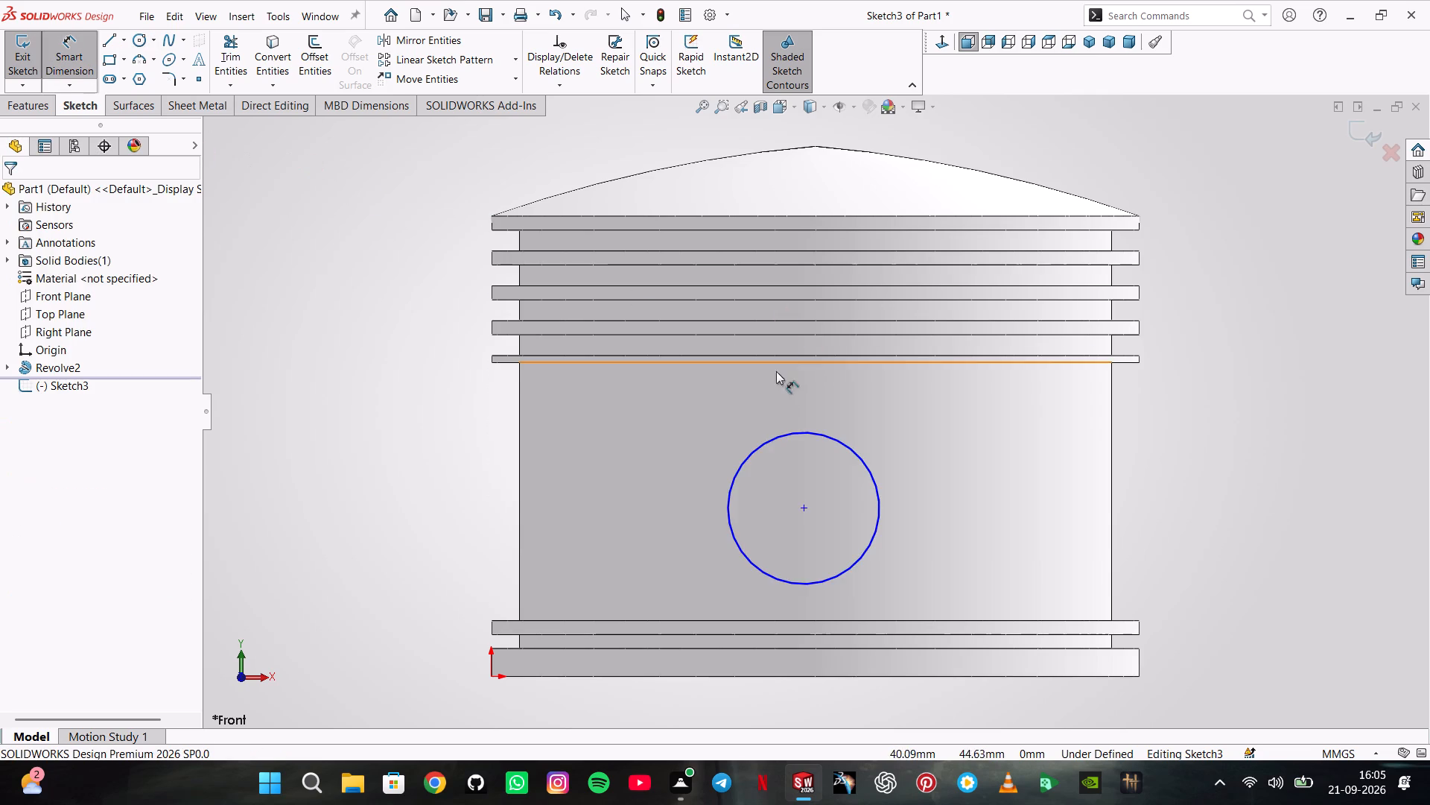
click(849, 448)
click(1256, 438)
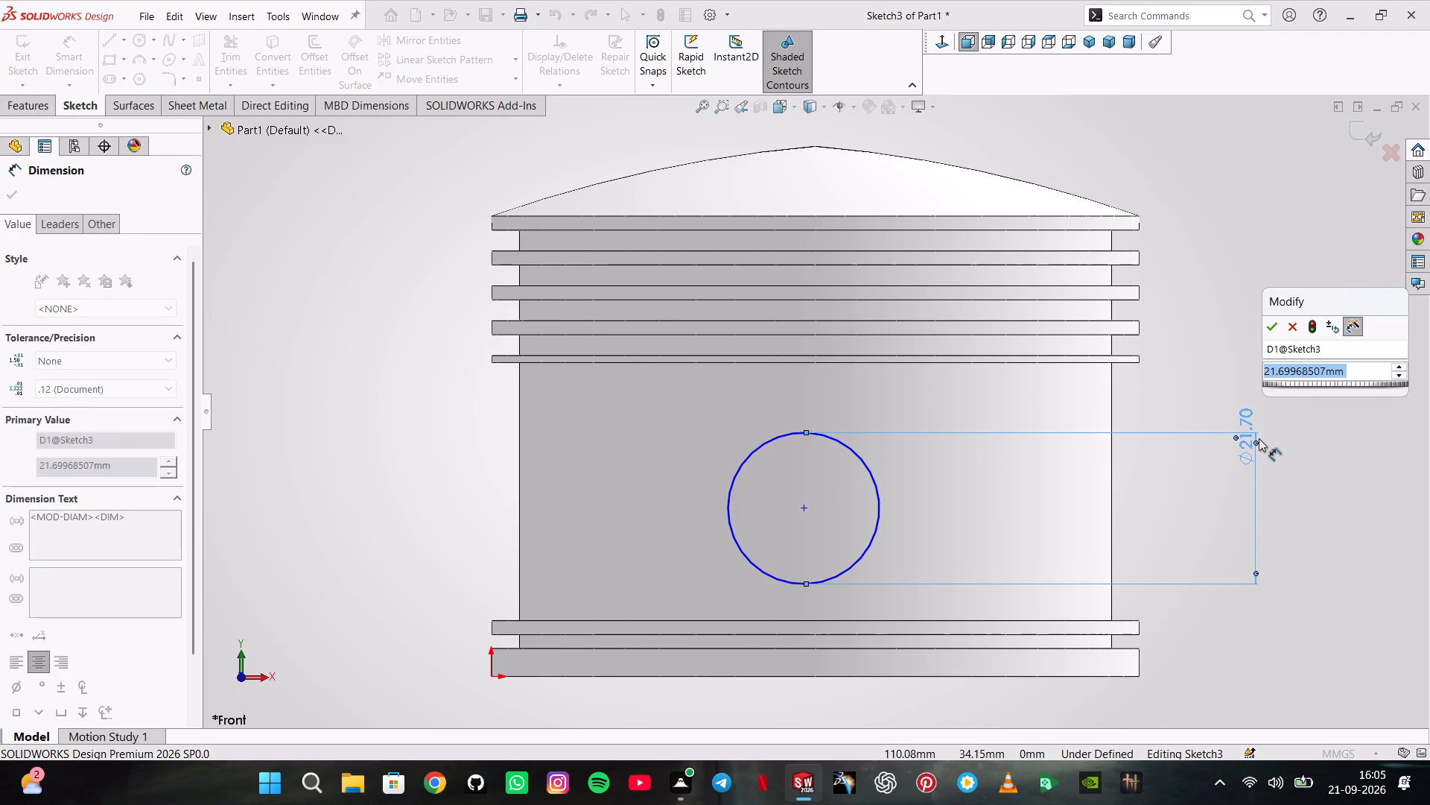
text(18*2)
key(Return)
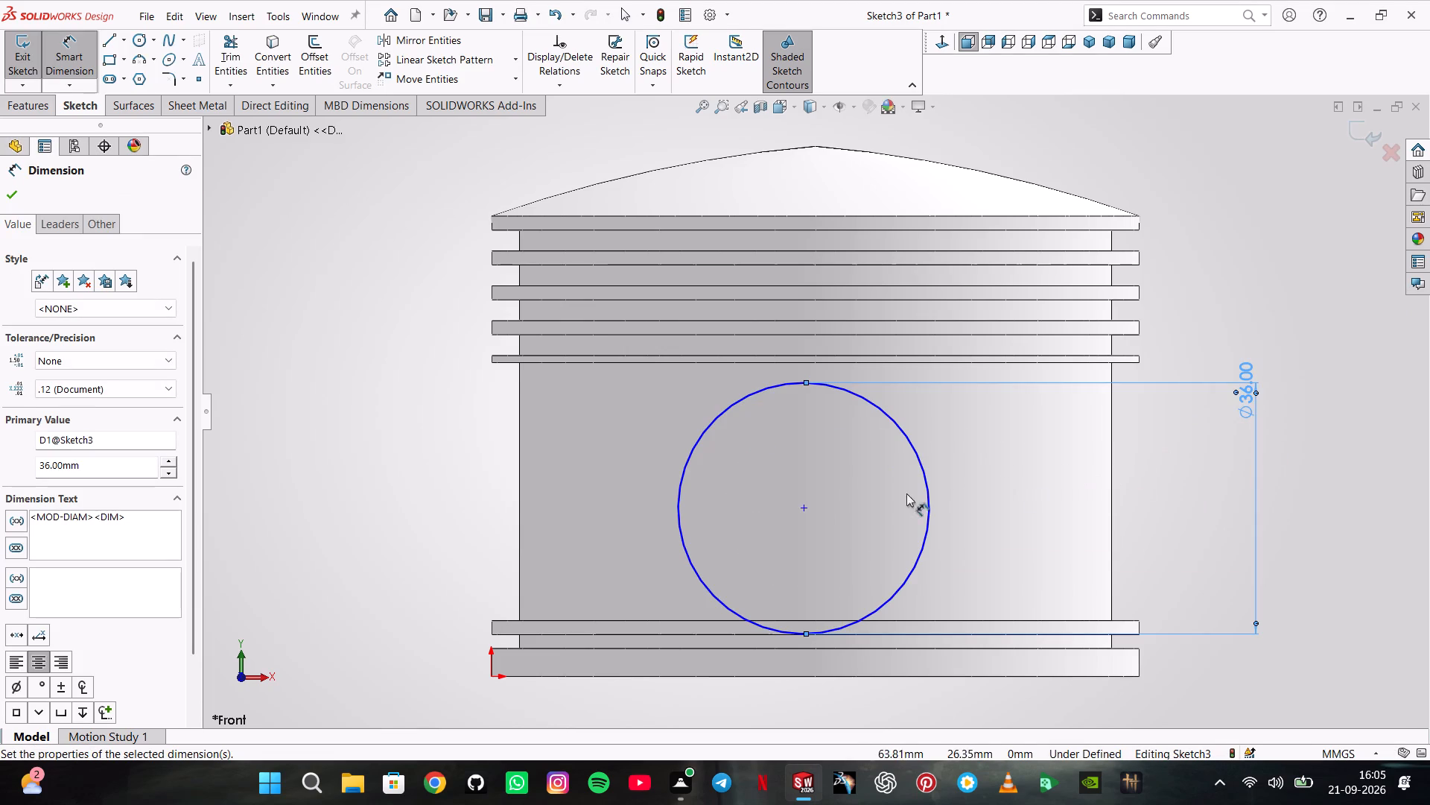
Dimension the horizontal distance from the origin to the circle's centre and set it to 46.5 mm.
click(804, 508)
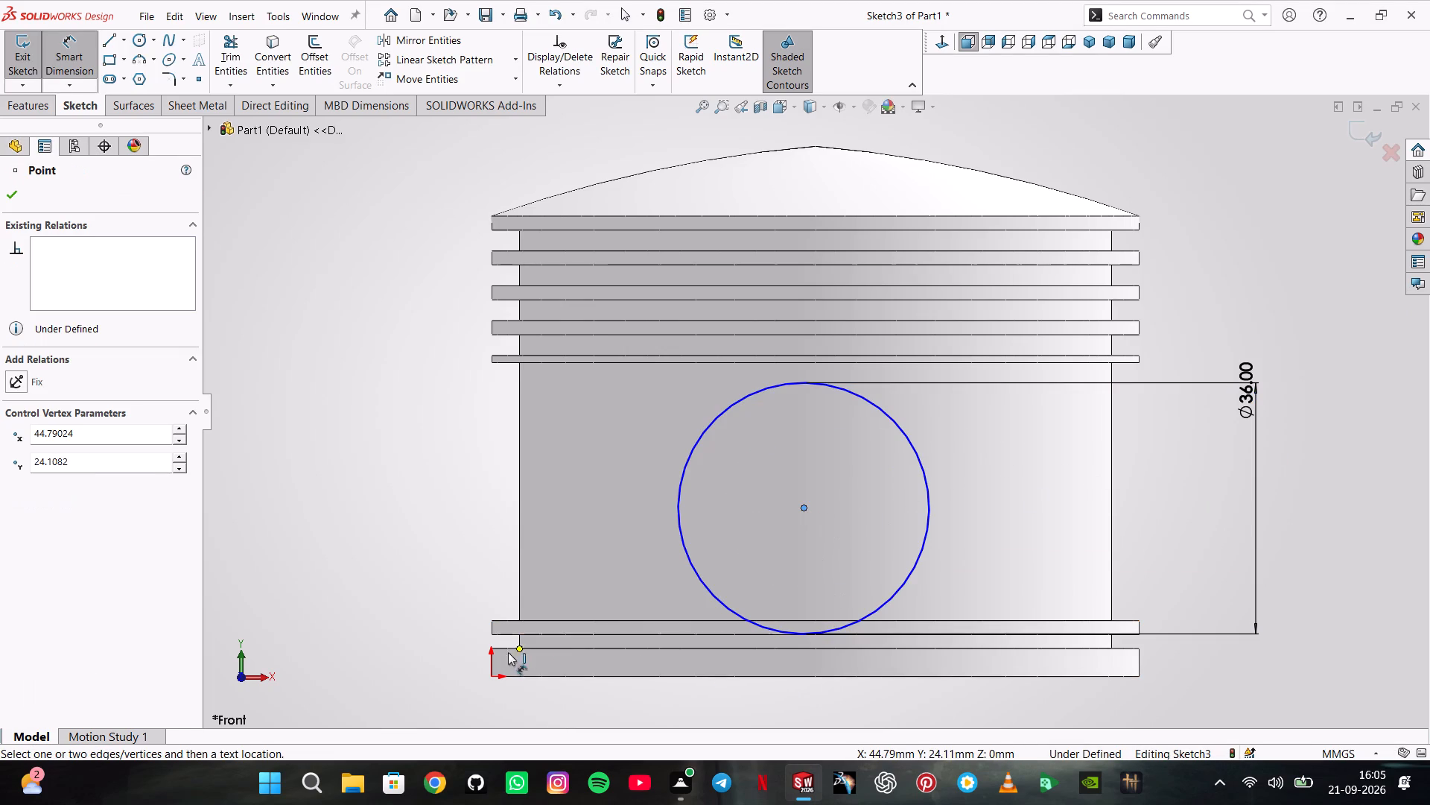
click(494, 676)
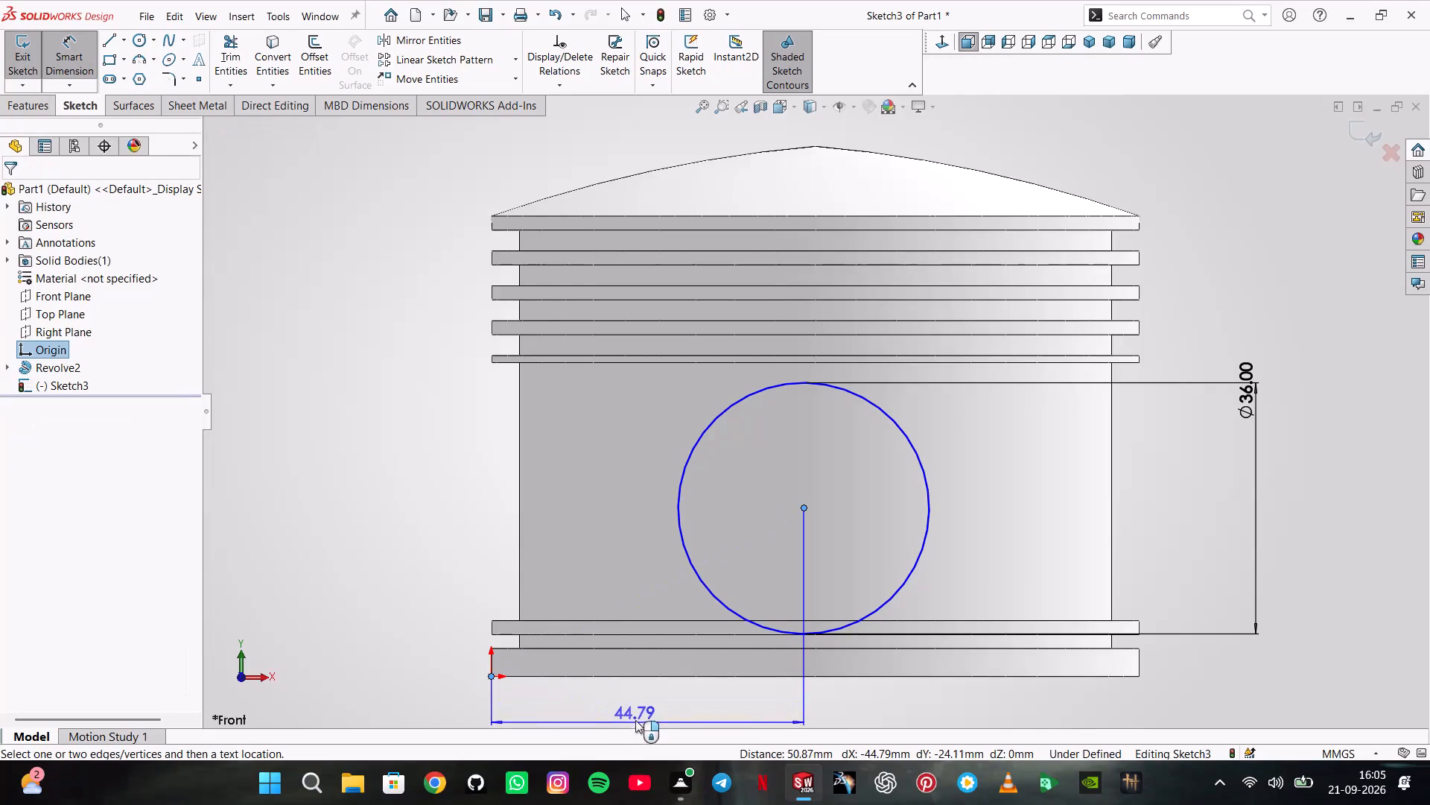
click(638, 715)
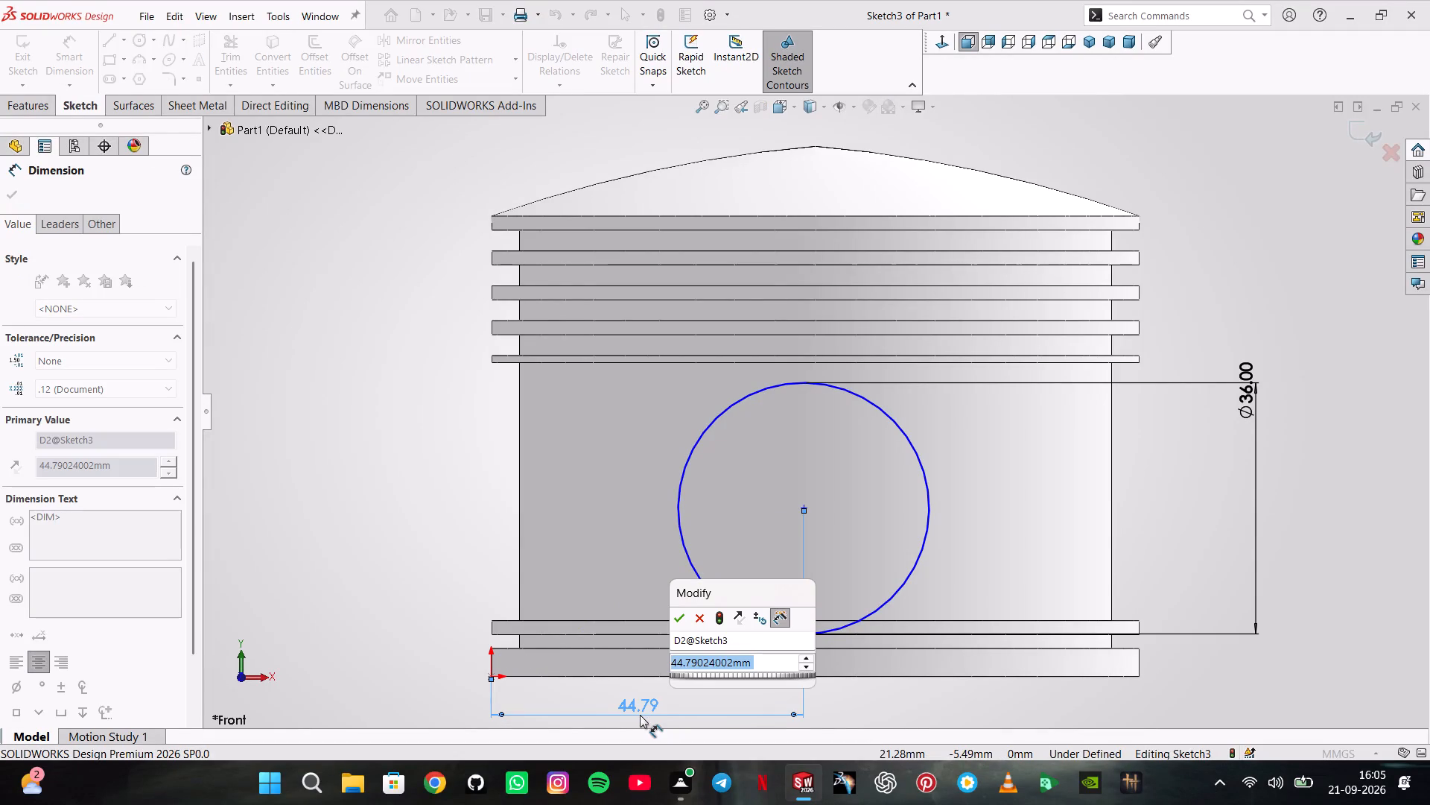
text(93/2)
key(Return)
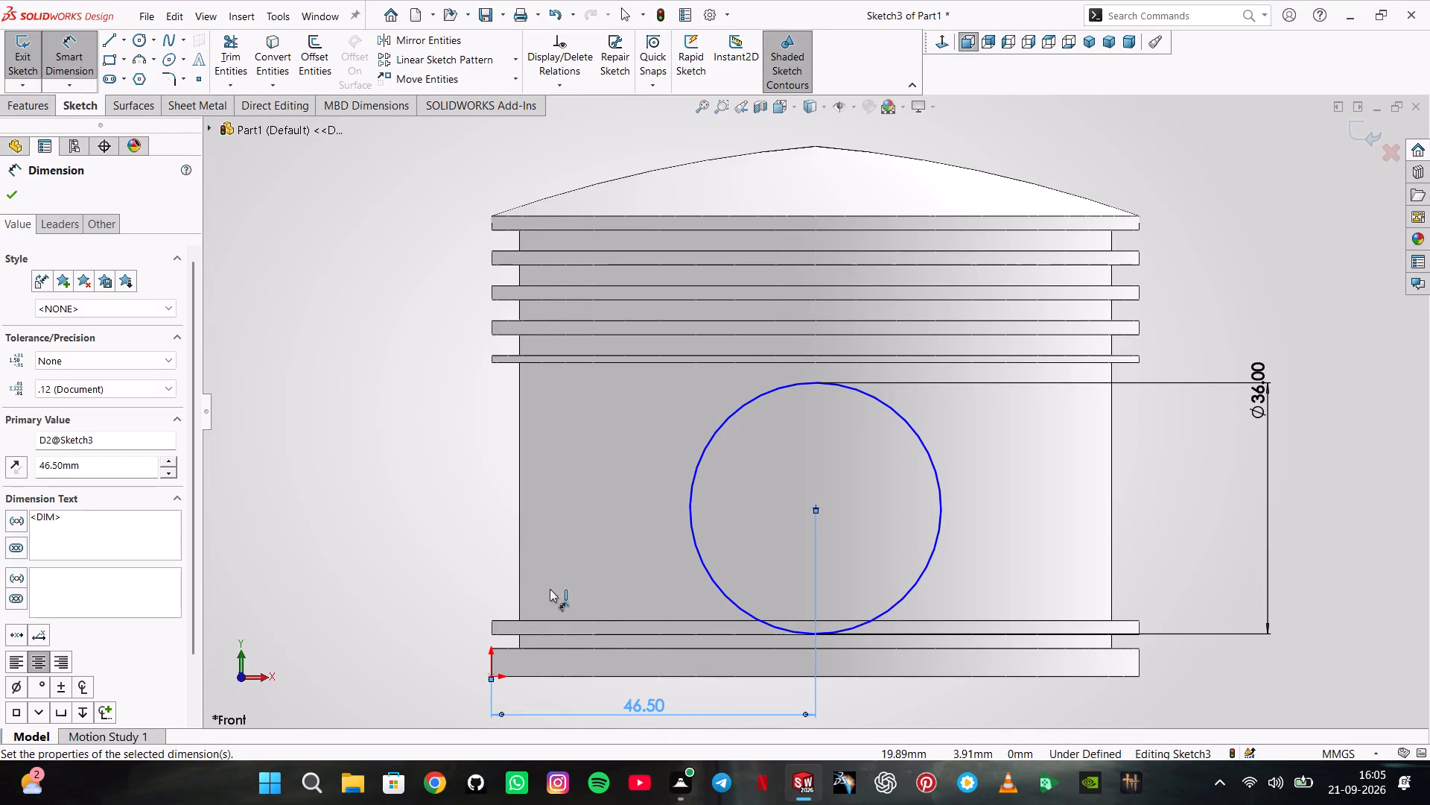
Dimension the circle's centre 27 mm above the piston's bottom edge and finish dimensioning.
click(816, 508)
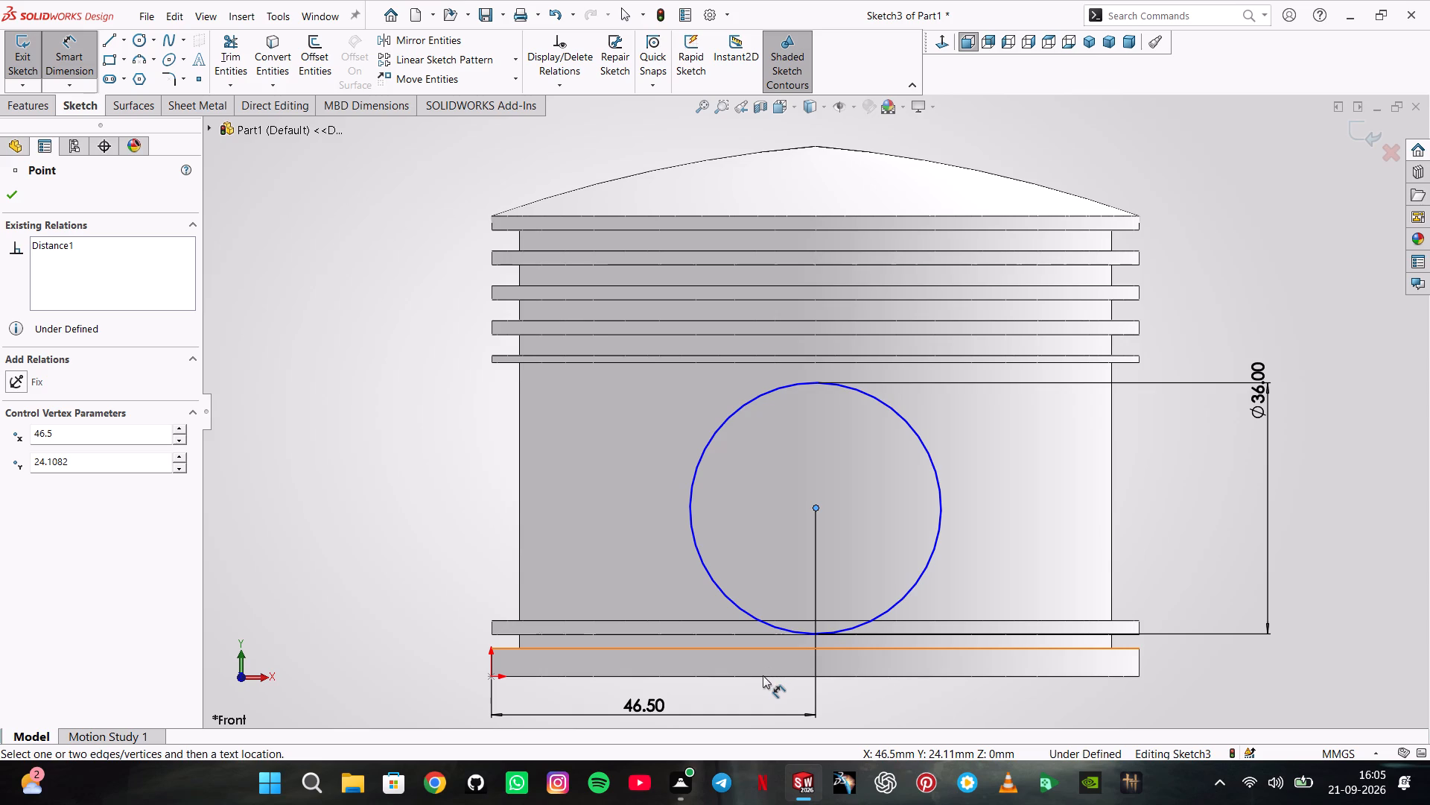
click(724, 680)
click(722, 676)
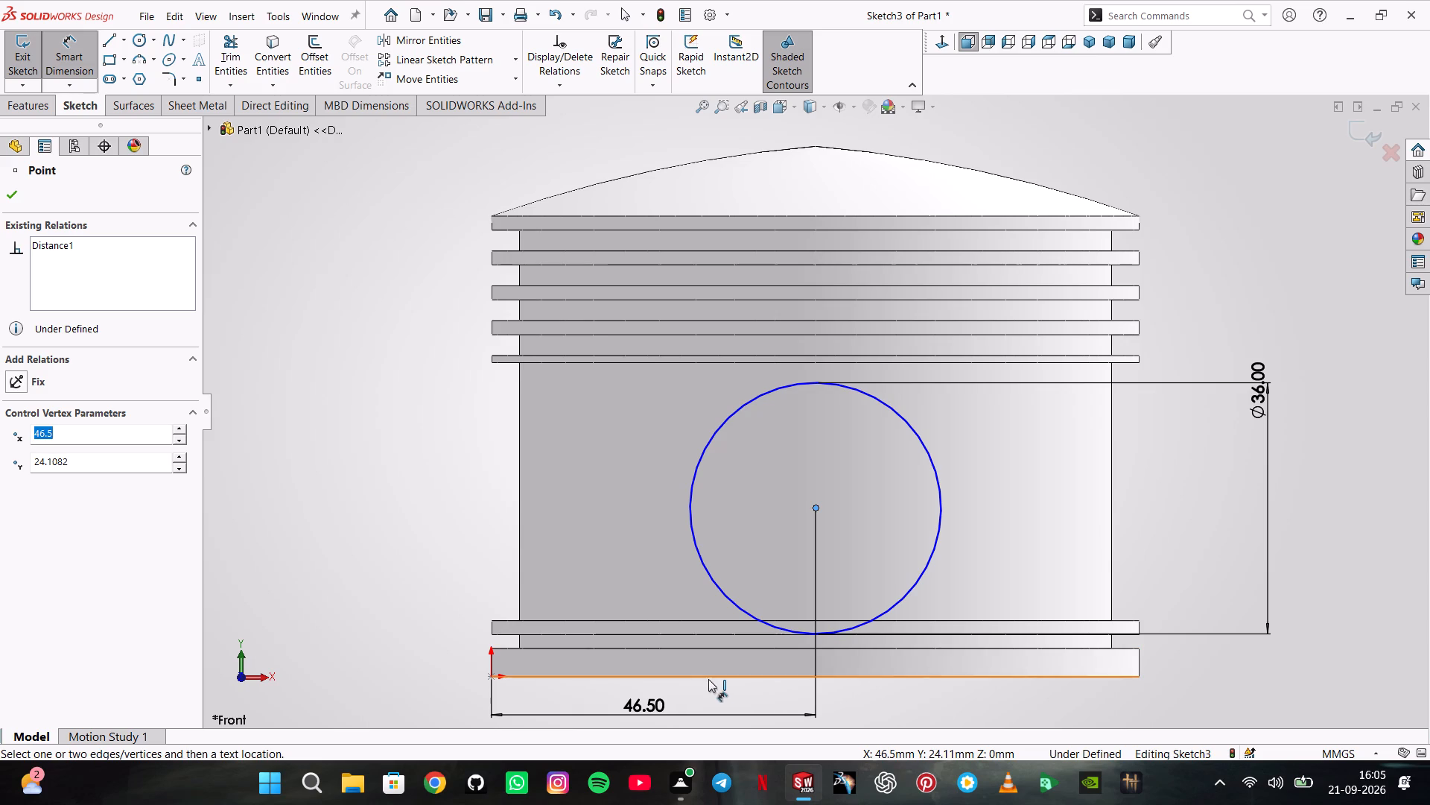
click(708, 678)
click(424, 578)
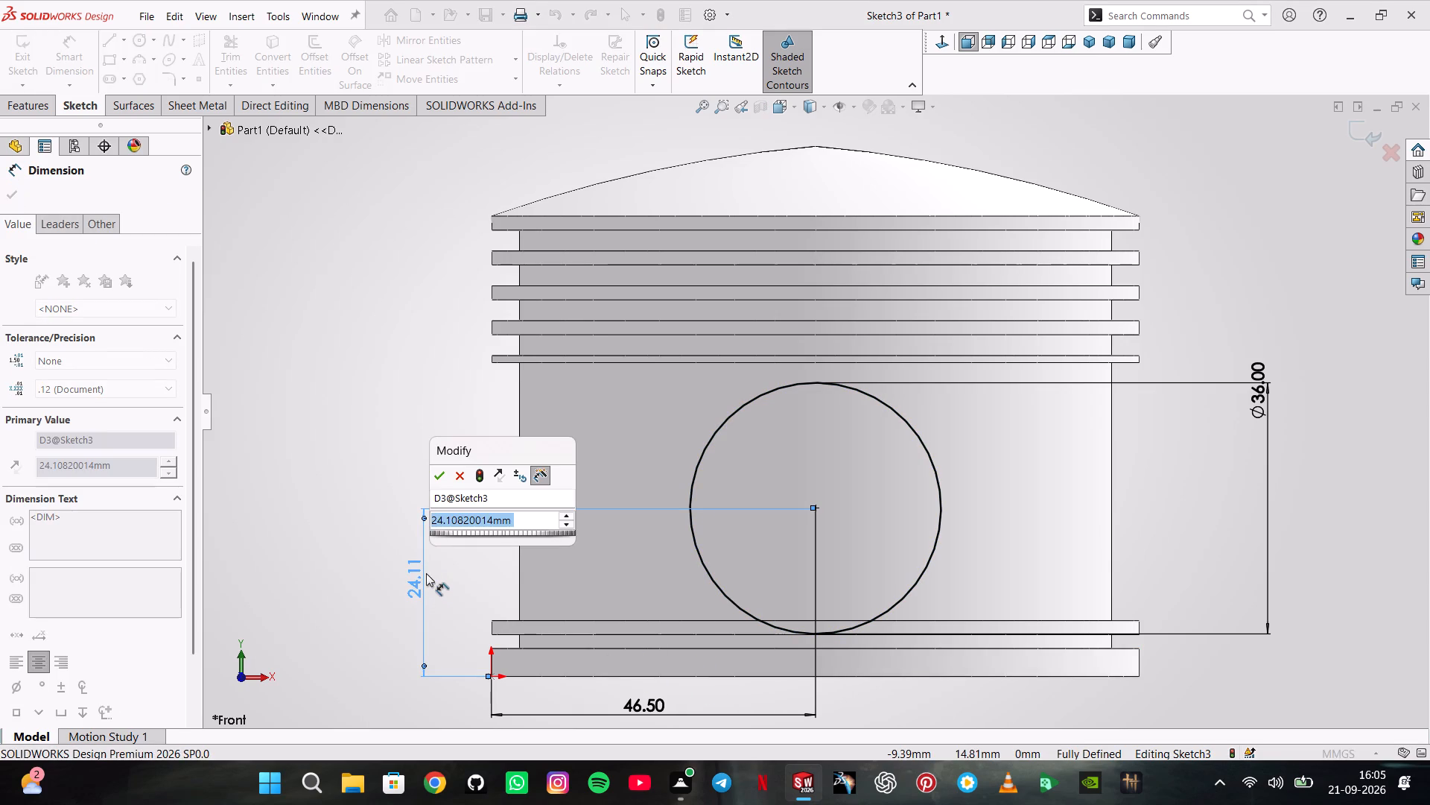
text(27)
key(Return)
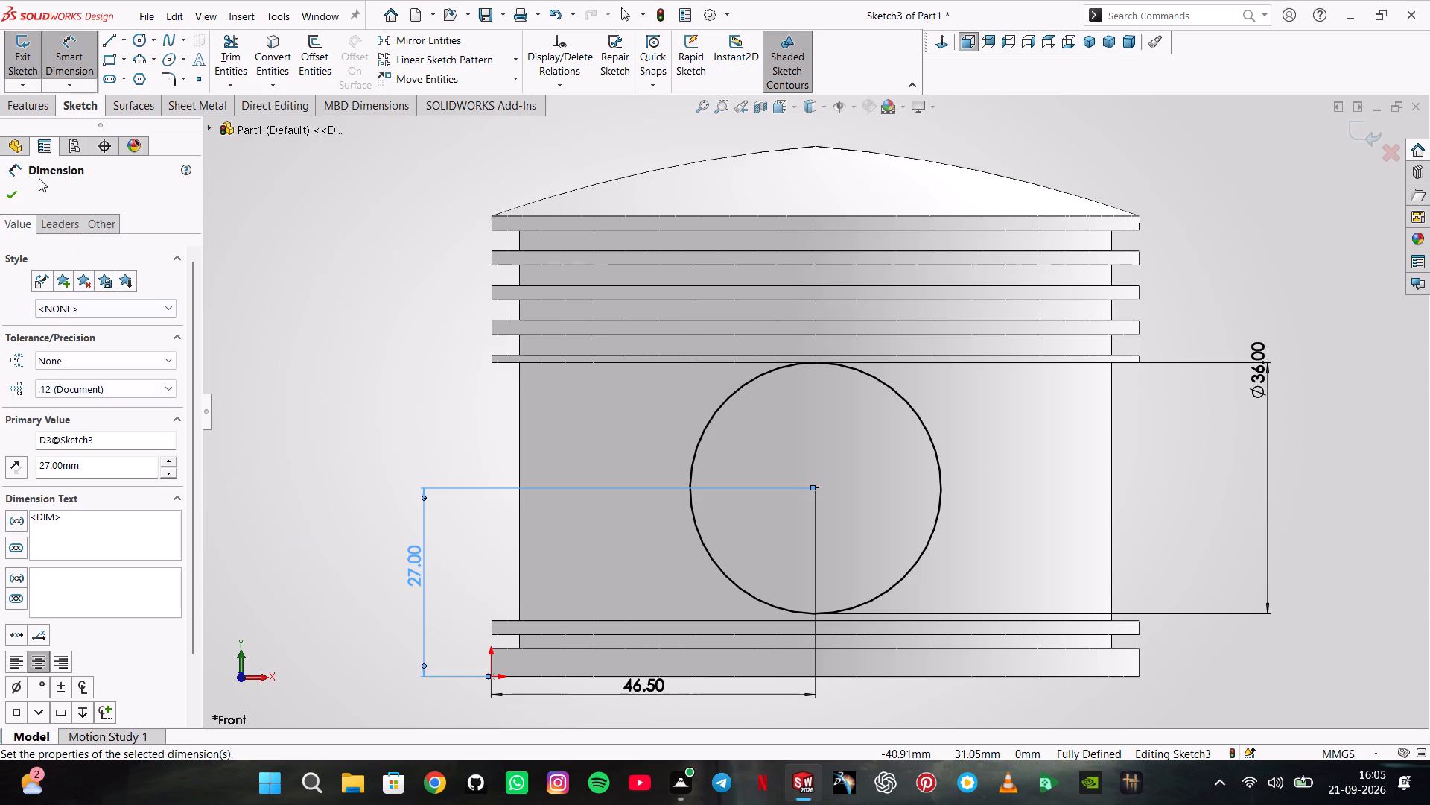
click(13, 201)
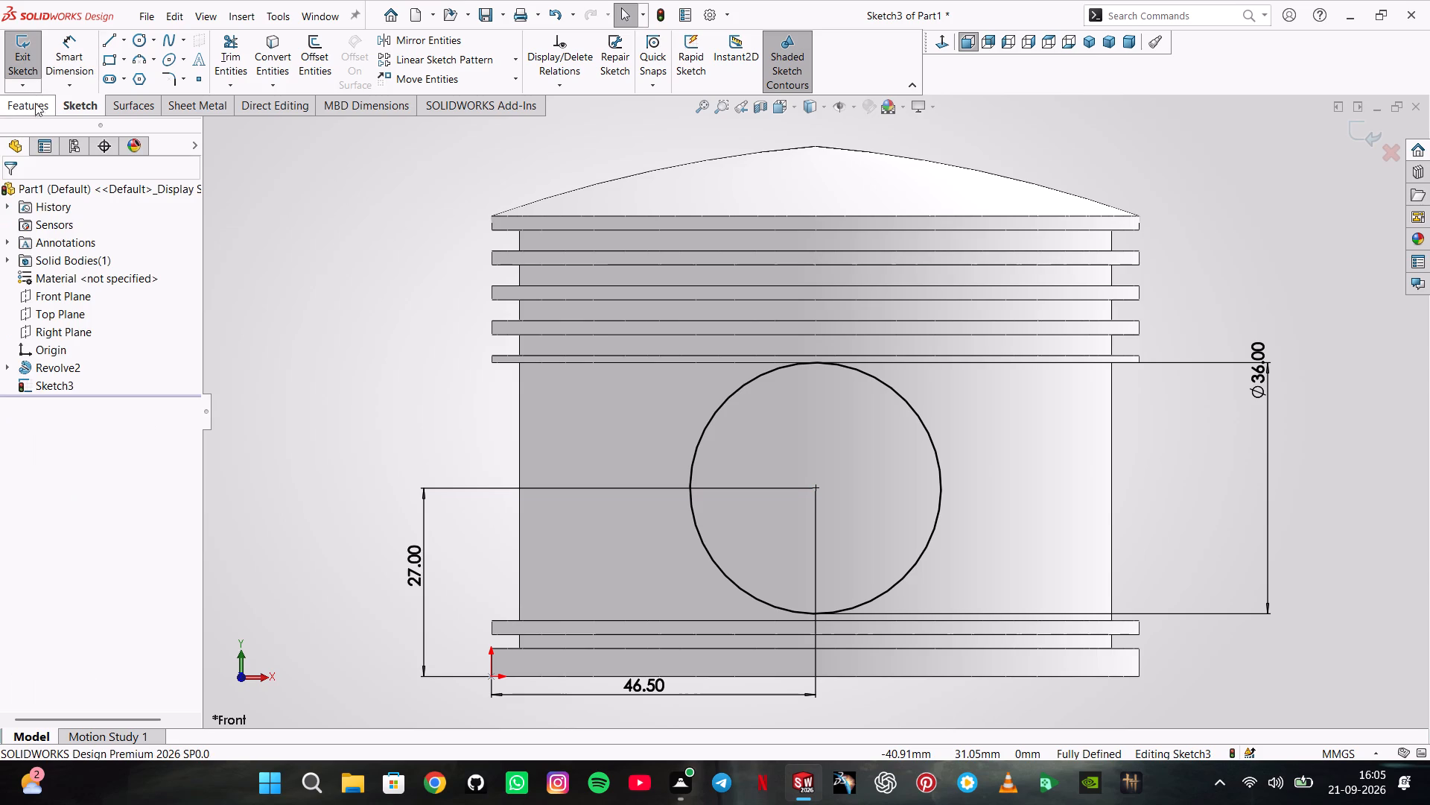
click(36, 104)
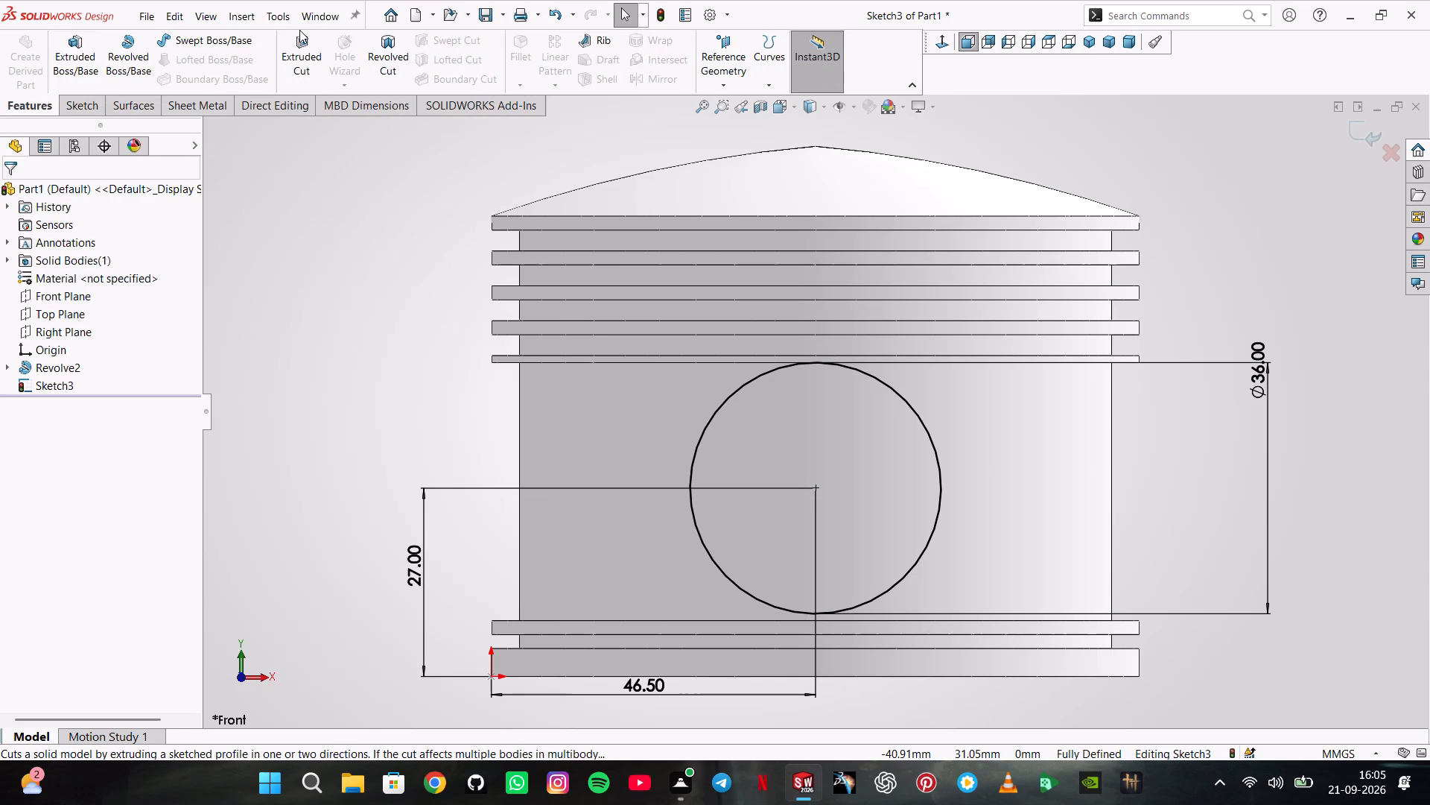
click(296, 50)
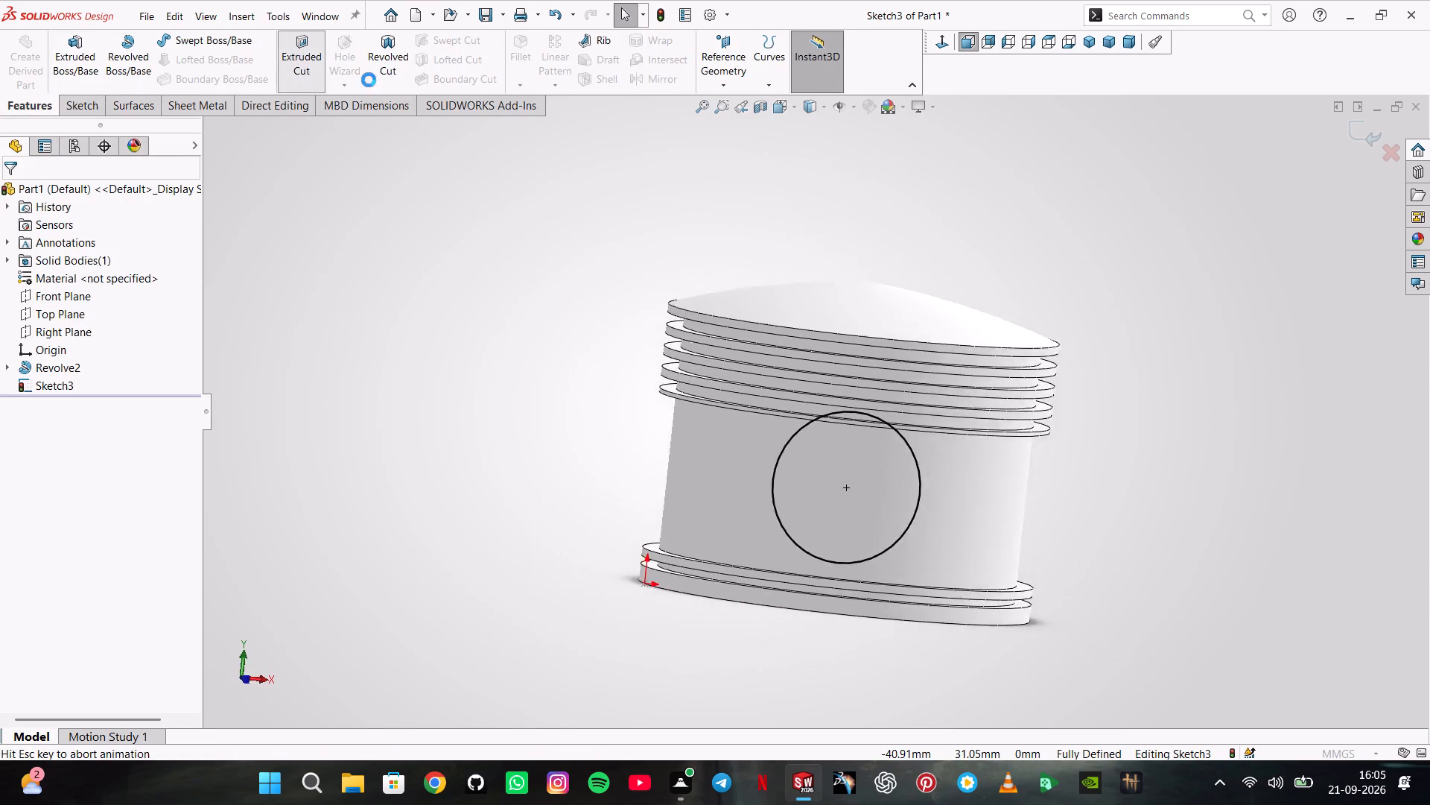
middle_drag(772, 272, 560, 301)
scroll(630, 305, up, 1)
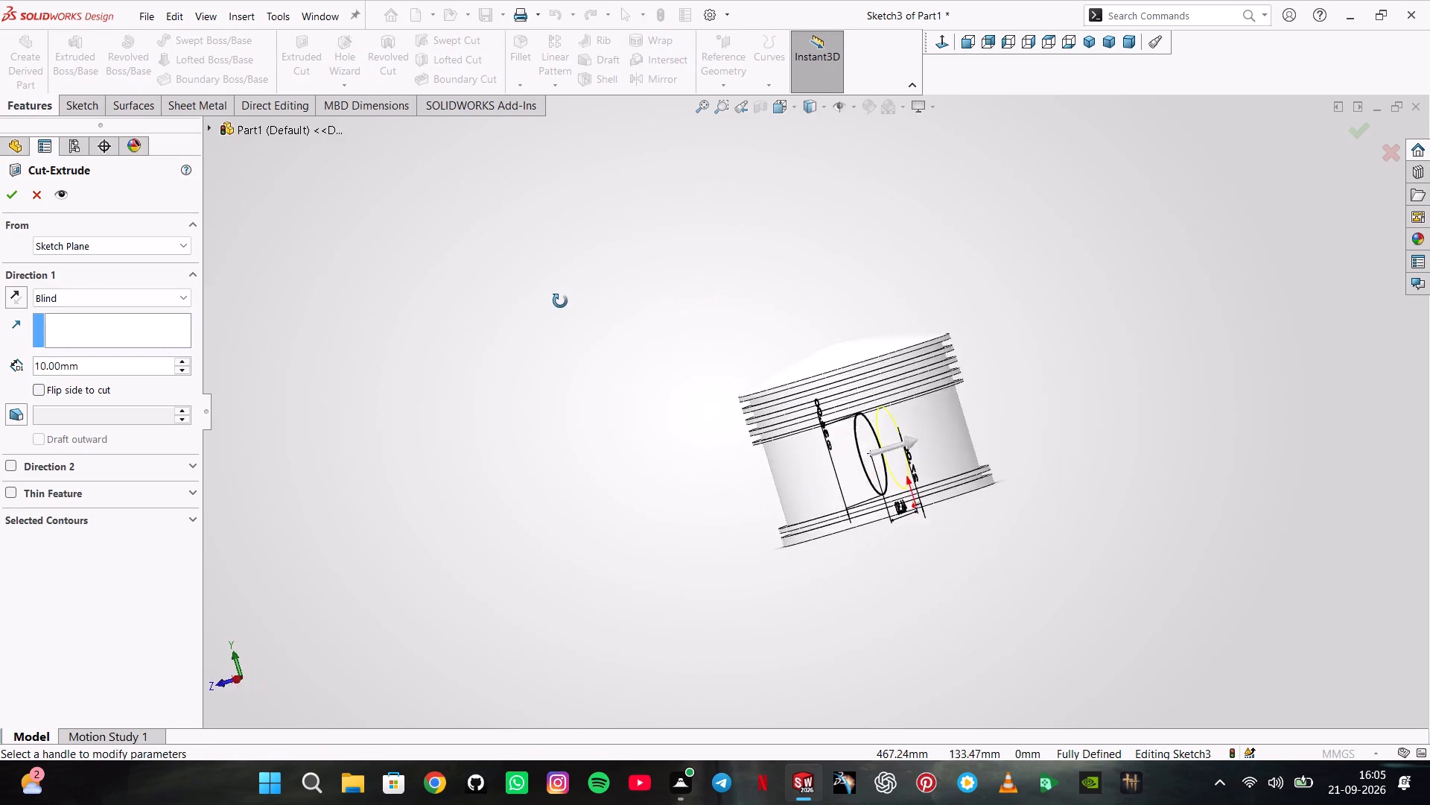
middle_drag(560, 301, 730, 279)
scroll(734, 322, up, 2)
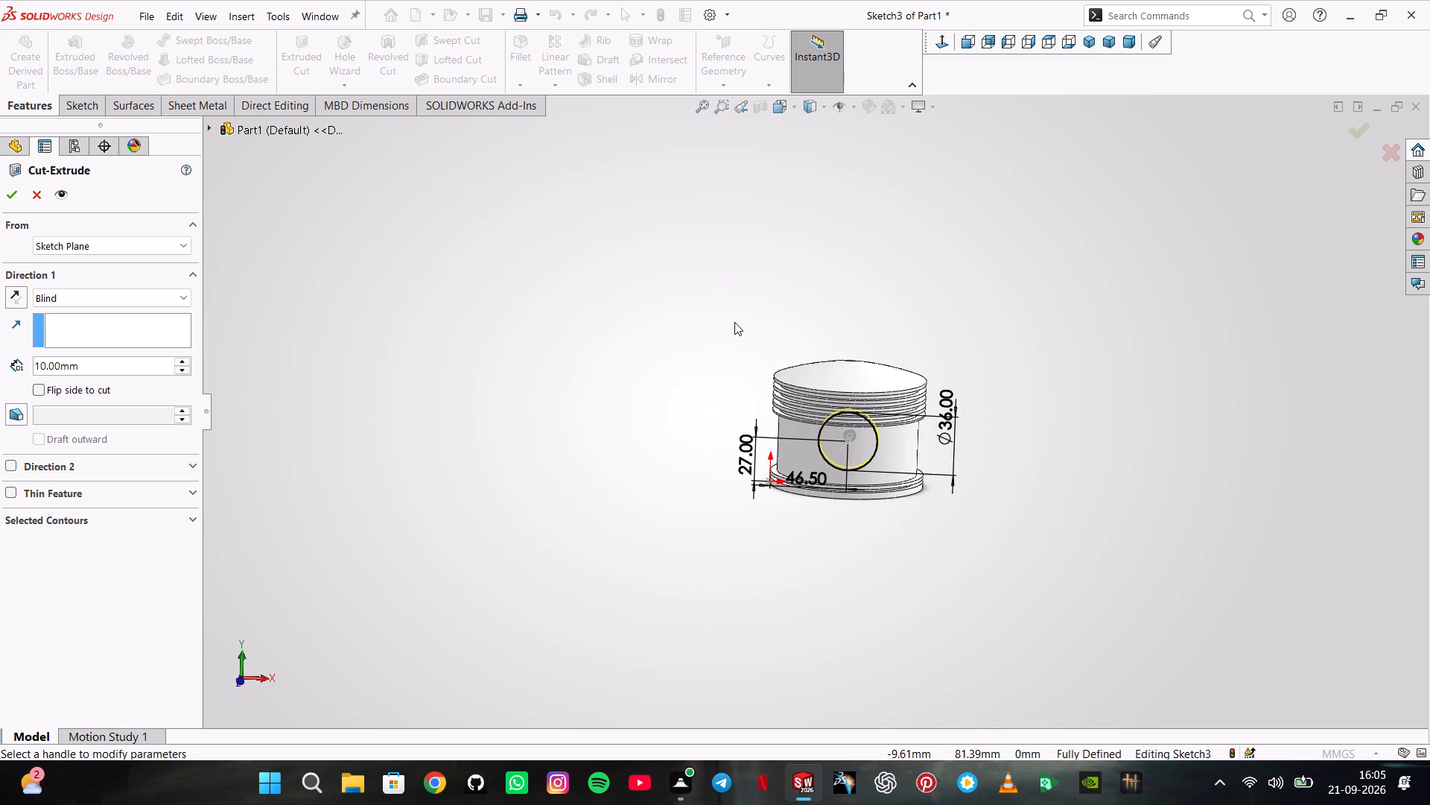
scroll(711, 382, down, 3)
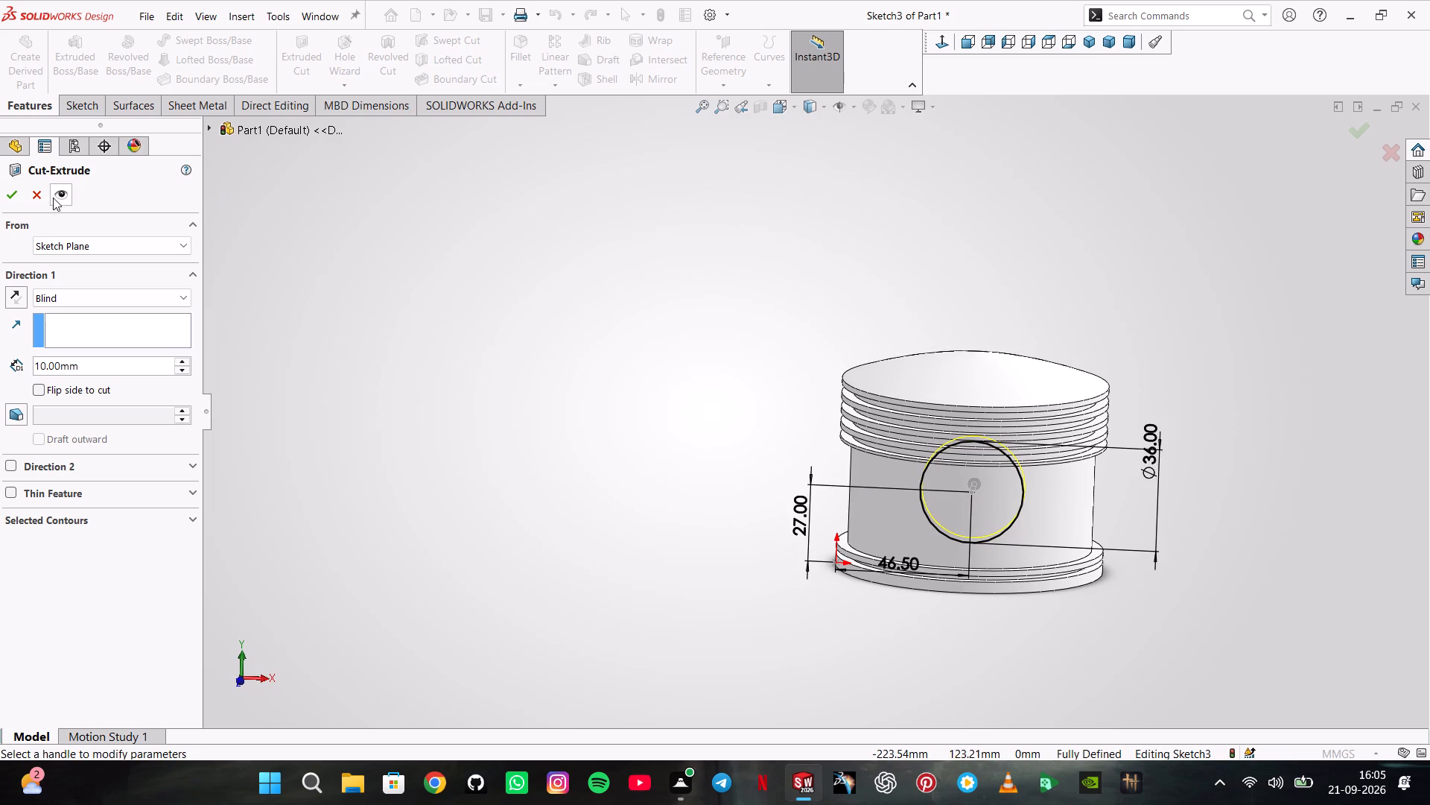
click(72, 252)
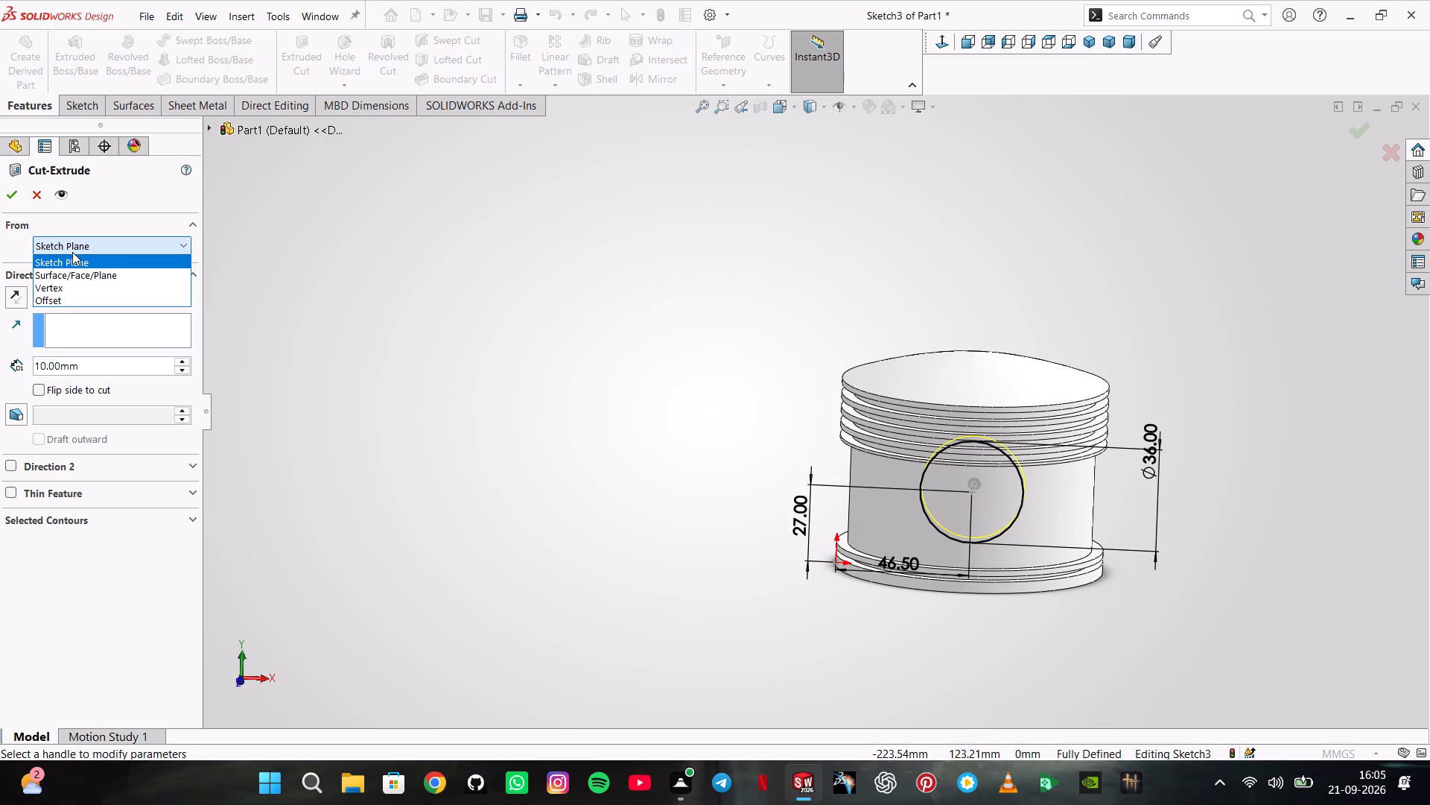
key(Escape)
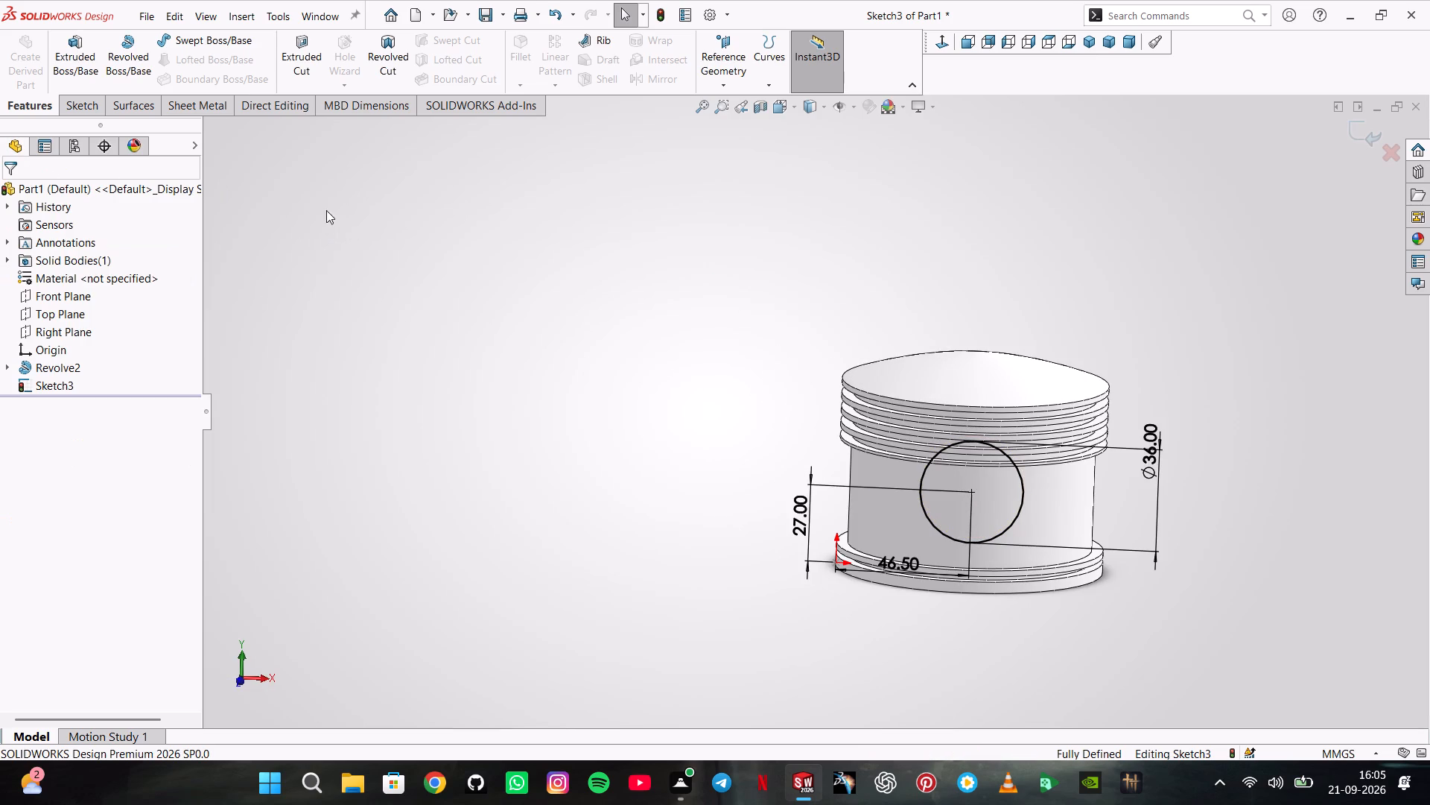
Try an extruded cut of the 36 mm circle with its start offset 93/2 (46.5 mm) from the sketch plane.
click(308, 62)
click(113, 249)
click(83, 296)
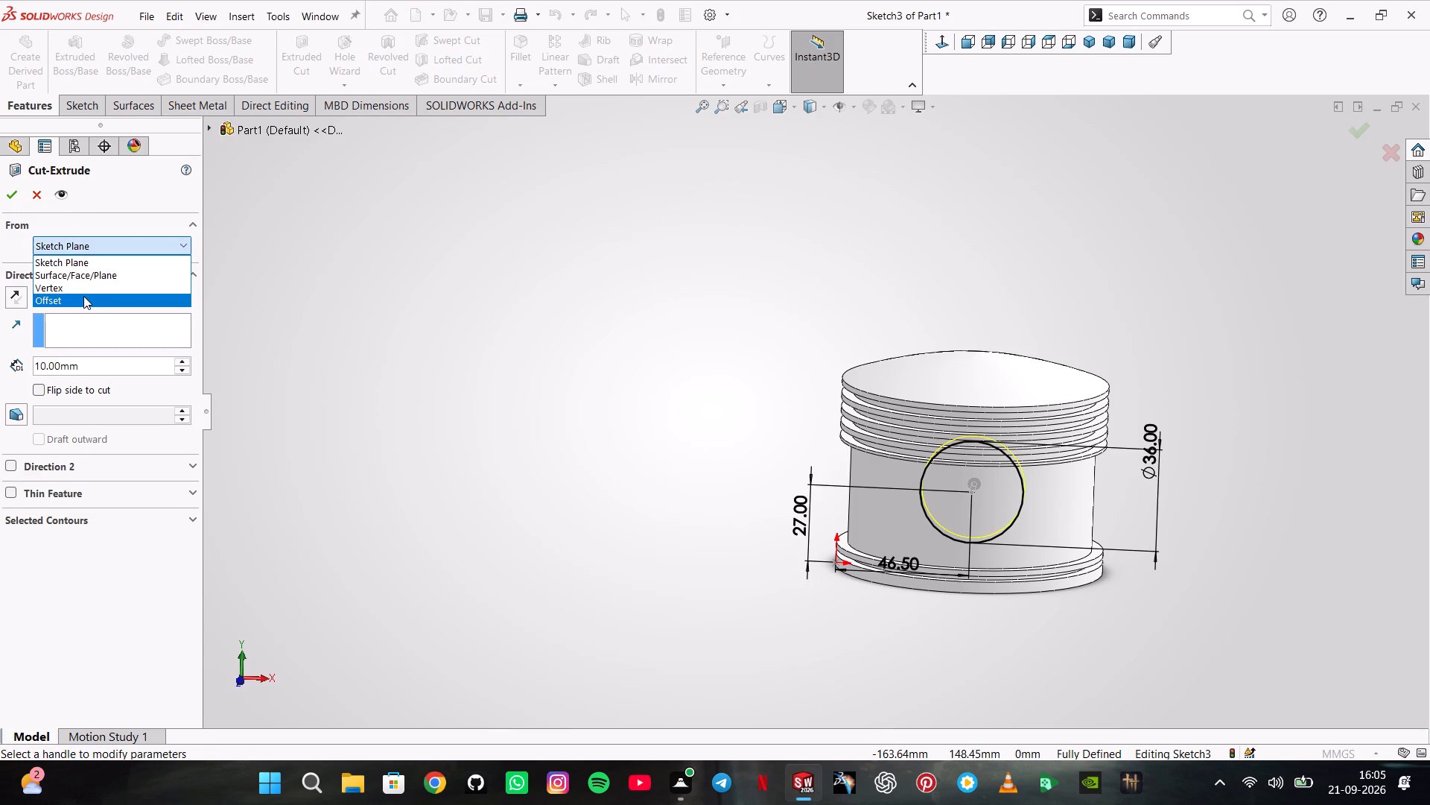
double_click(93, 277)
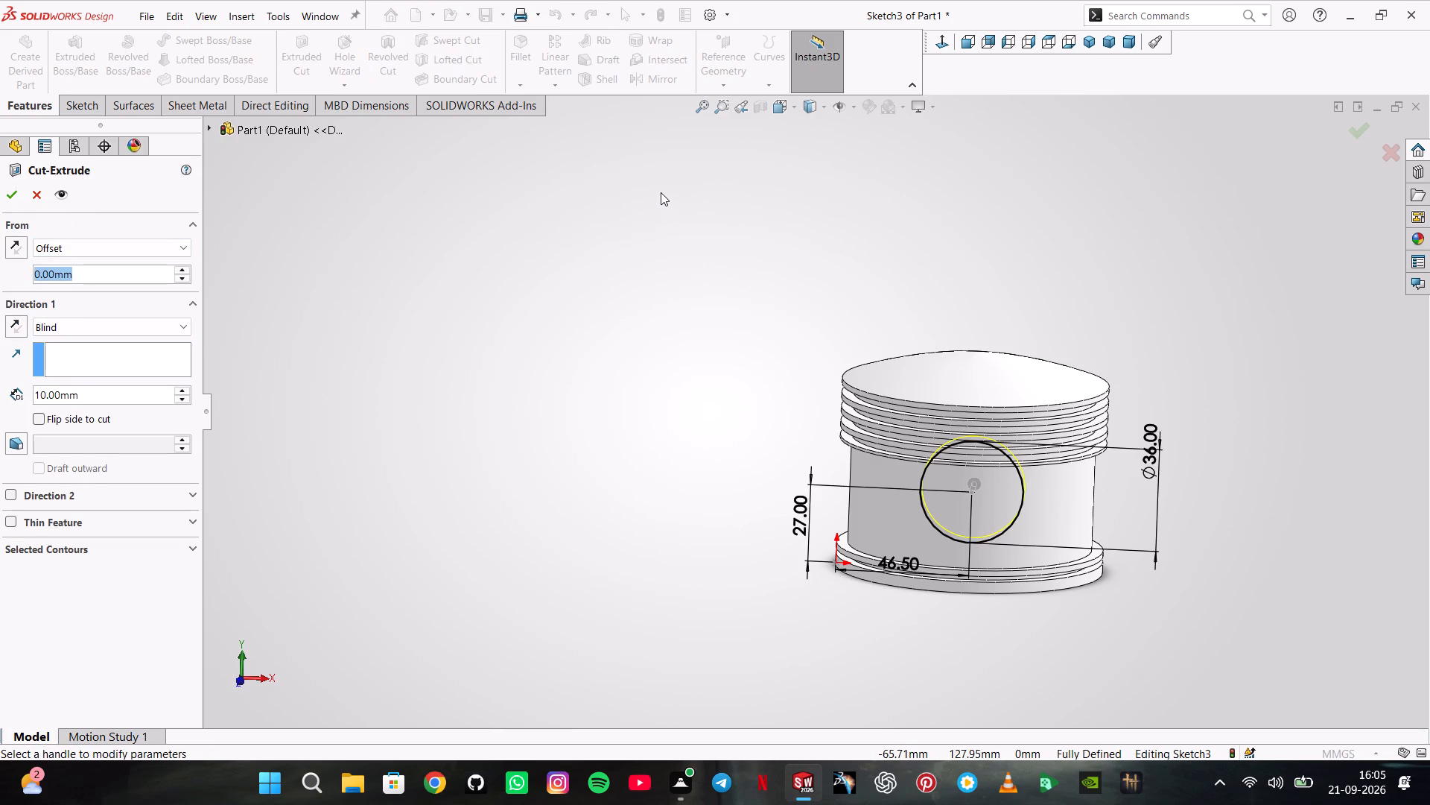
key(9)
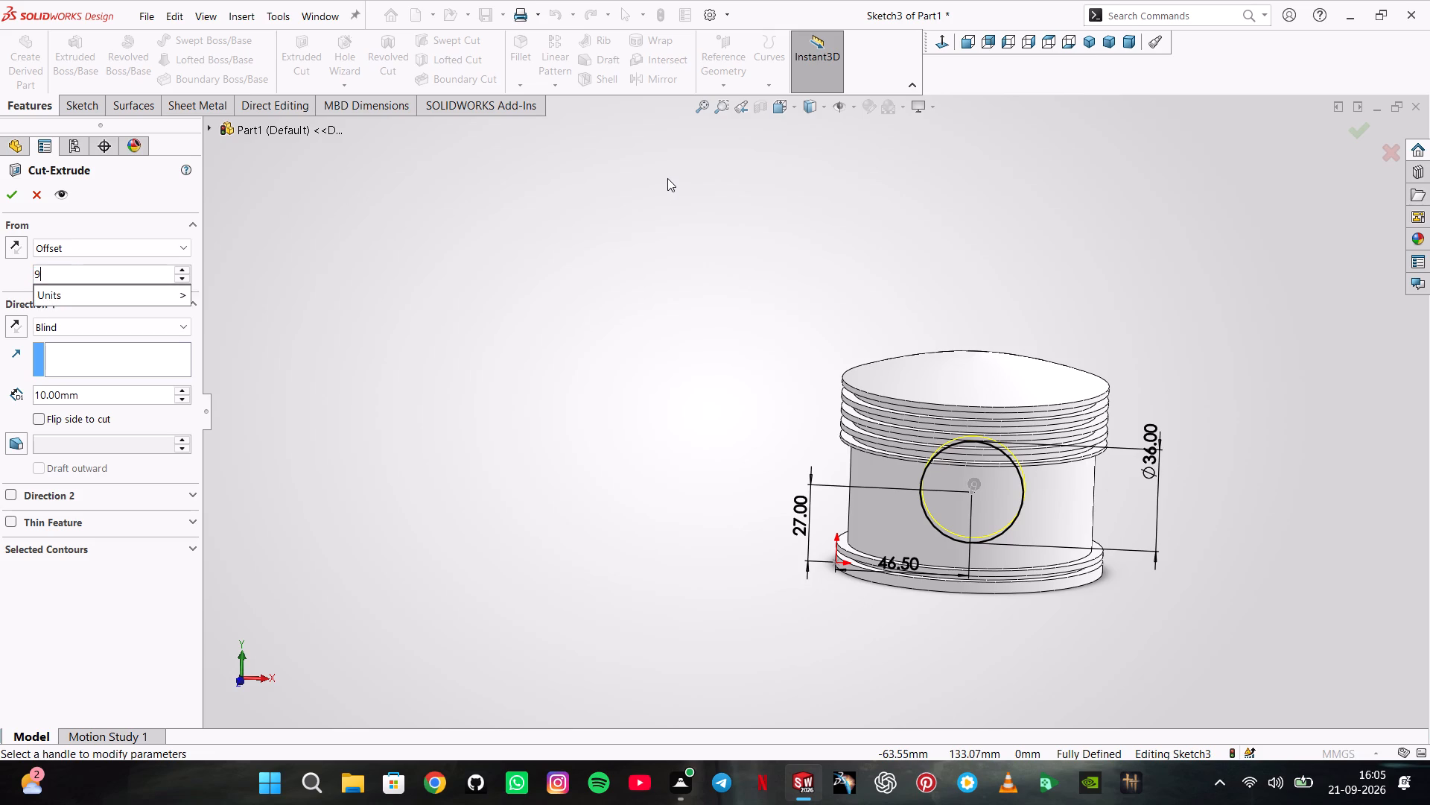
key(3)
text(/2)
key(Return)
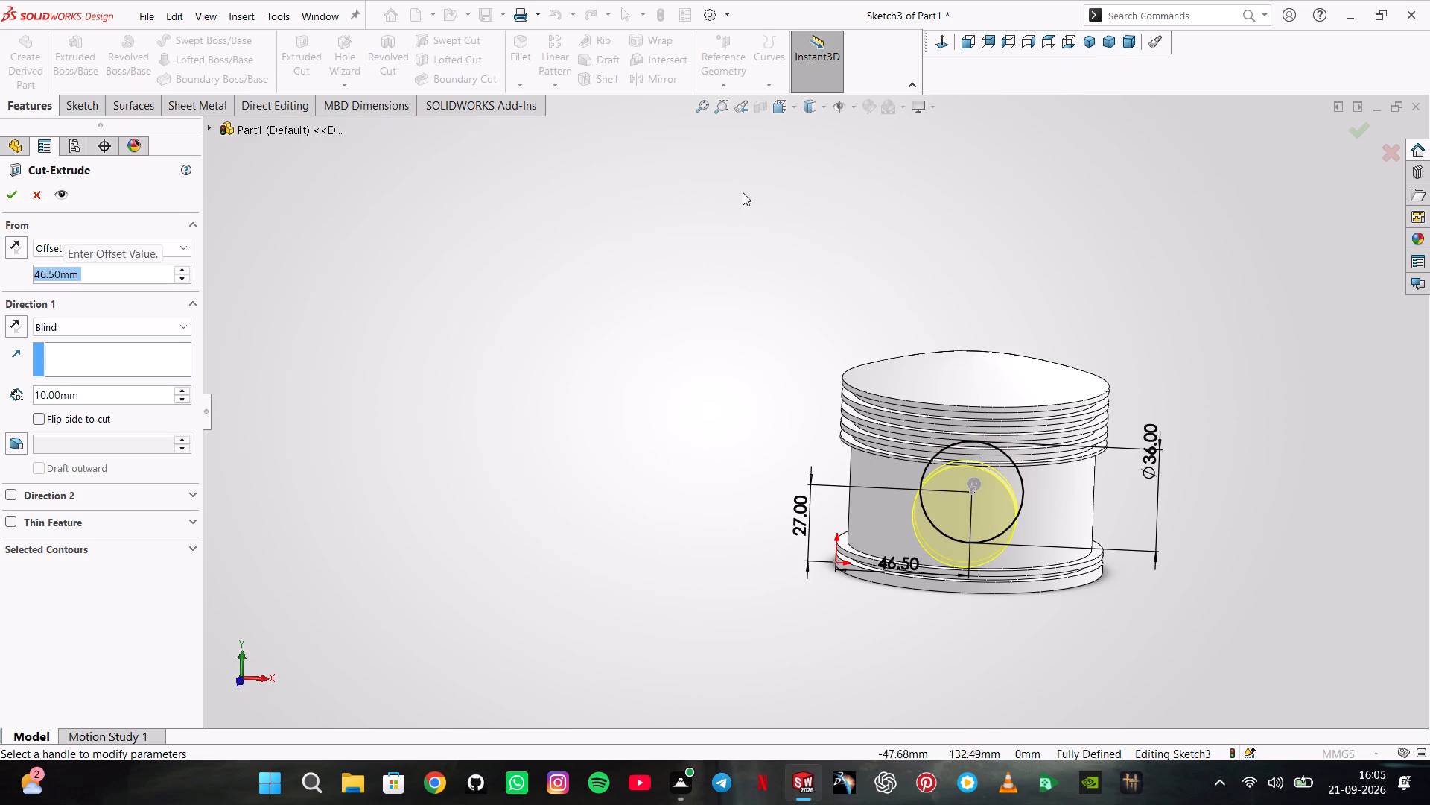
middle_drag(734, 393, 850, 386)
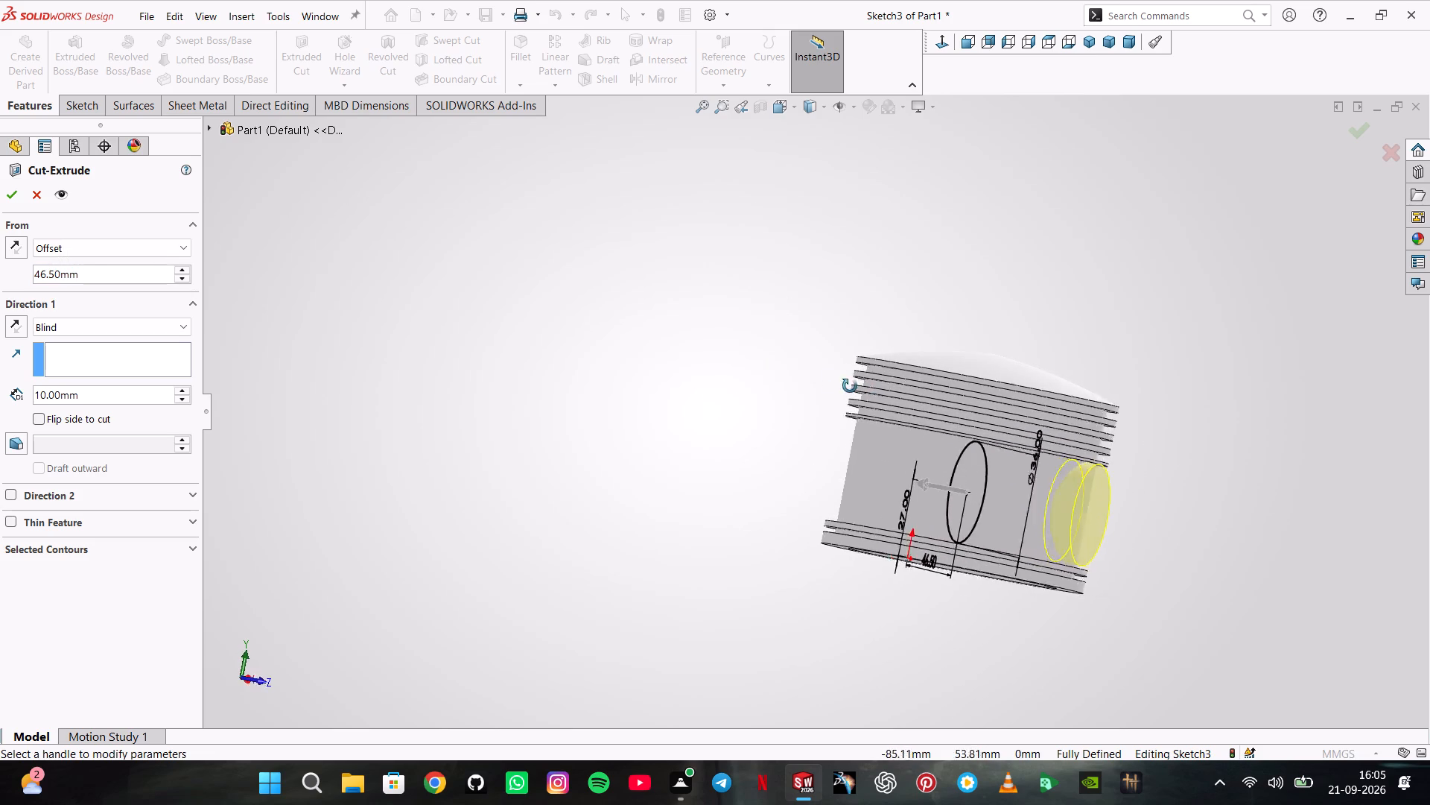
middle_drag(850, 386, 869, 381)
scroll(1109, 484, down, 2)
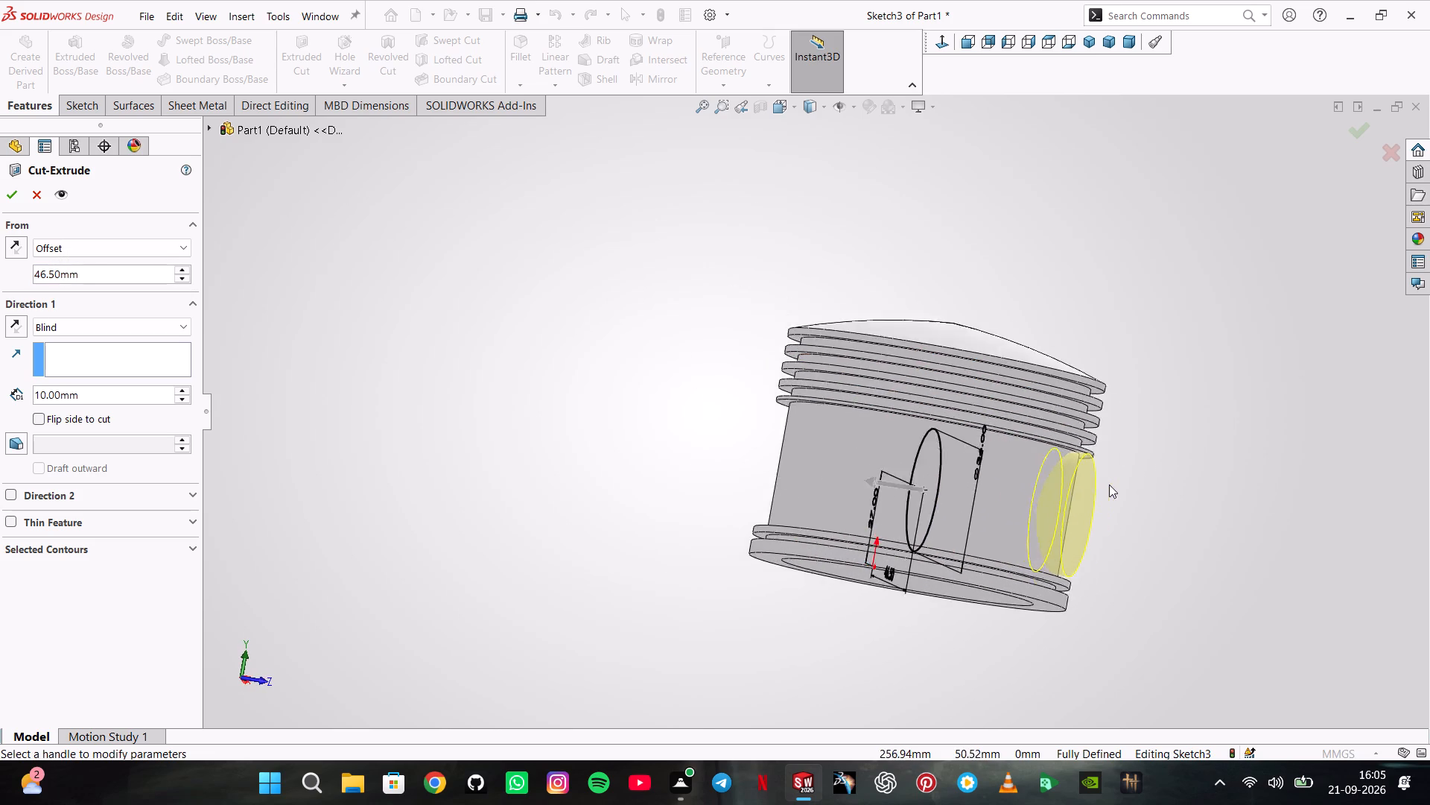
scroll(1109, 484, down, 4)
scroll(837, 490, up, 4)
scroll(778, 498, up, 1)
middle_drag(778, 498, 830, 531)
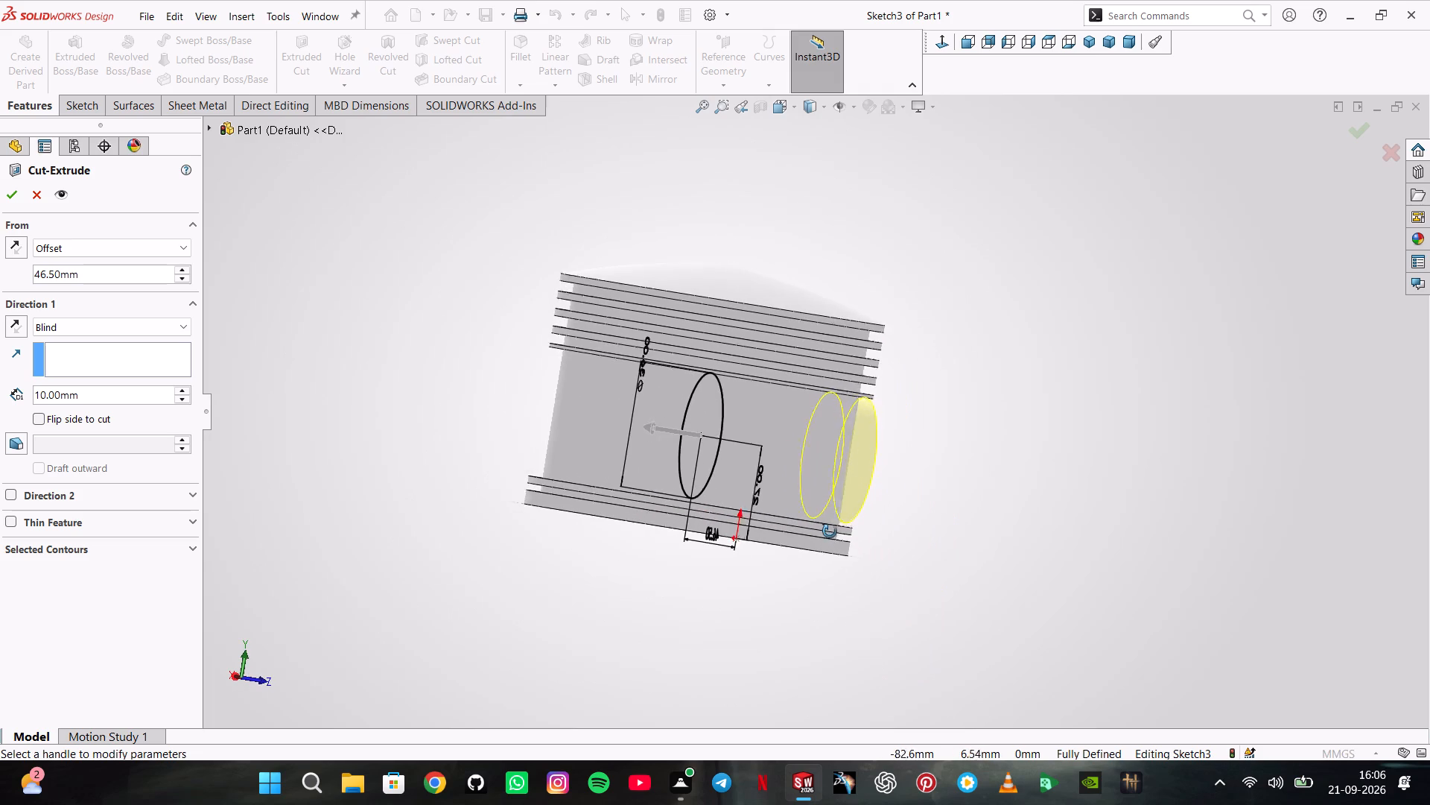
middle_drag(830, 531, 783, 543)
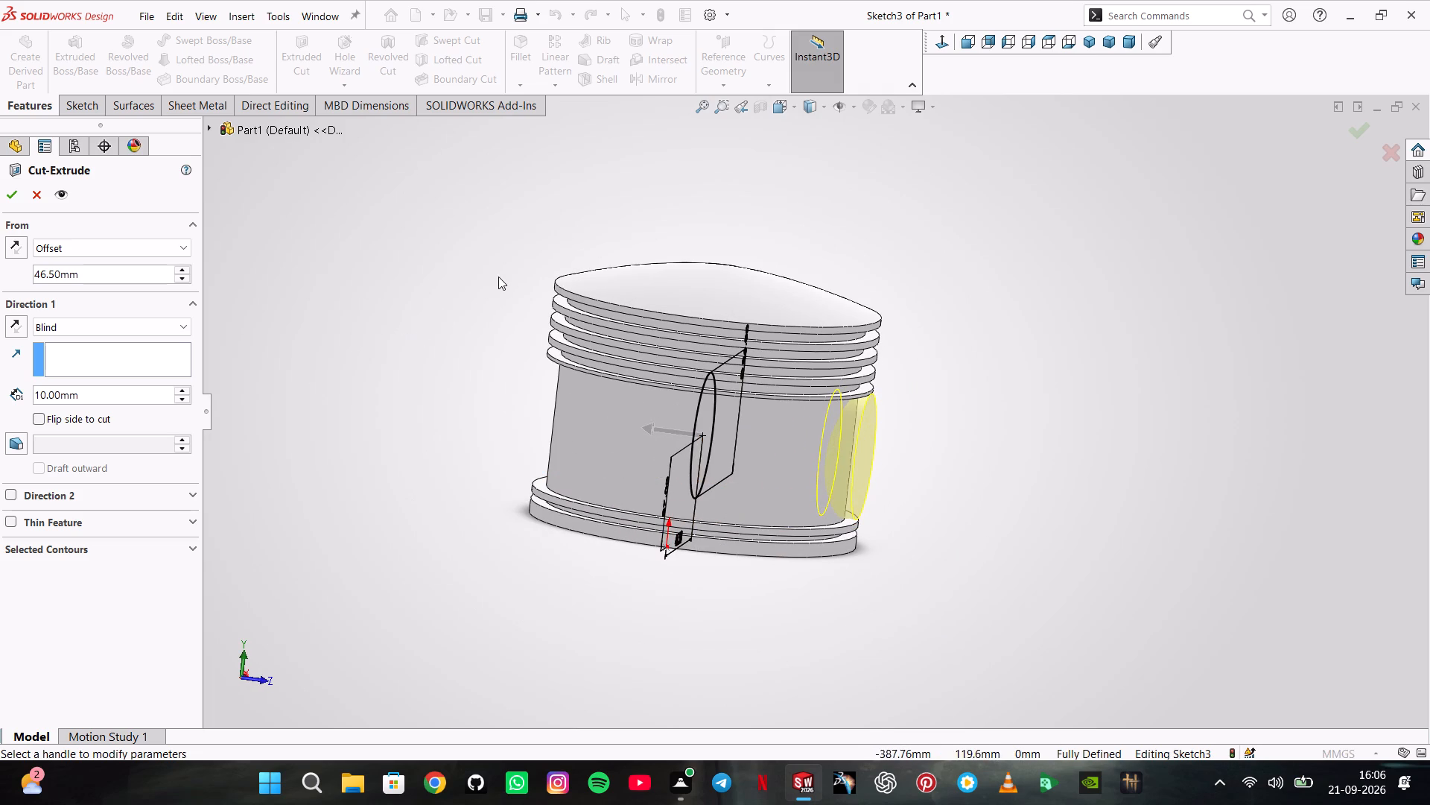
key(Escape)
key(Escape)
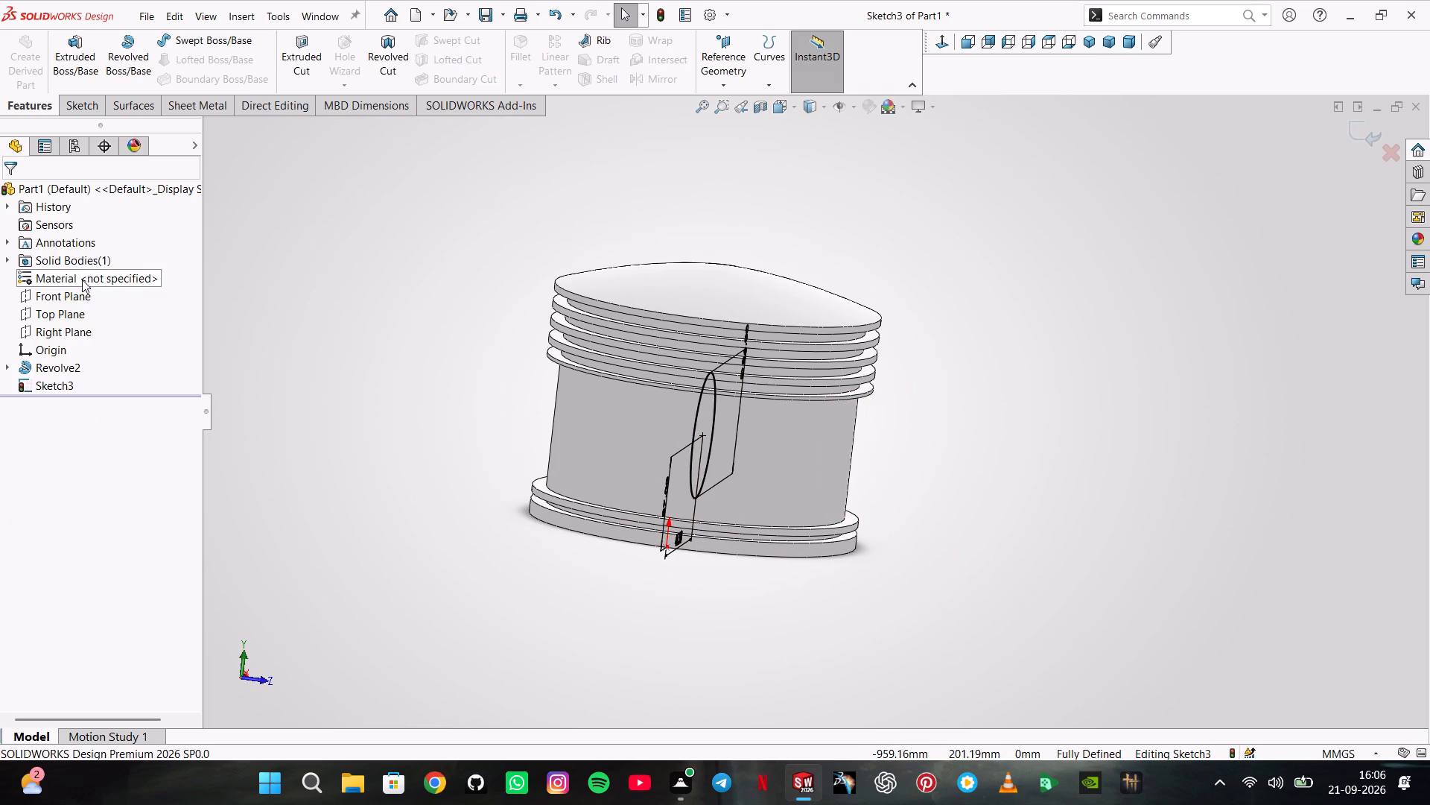
Undo the pin-bore circle and its dimensions, and leave the emptied Front Plane sketch.
key(ctrl+z)
key(ctrl+z)
key(ctrl+z)
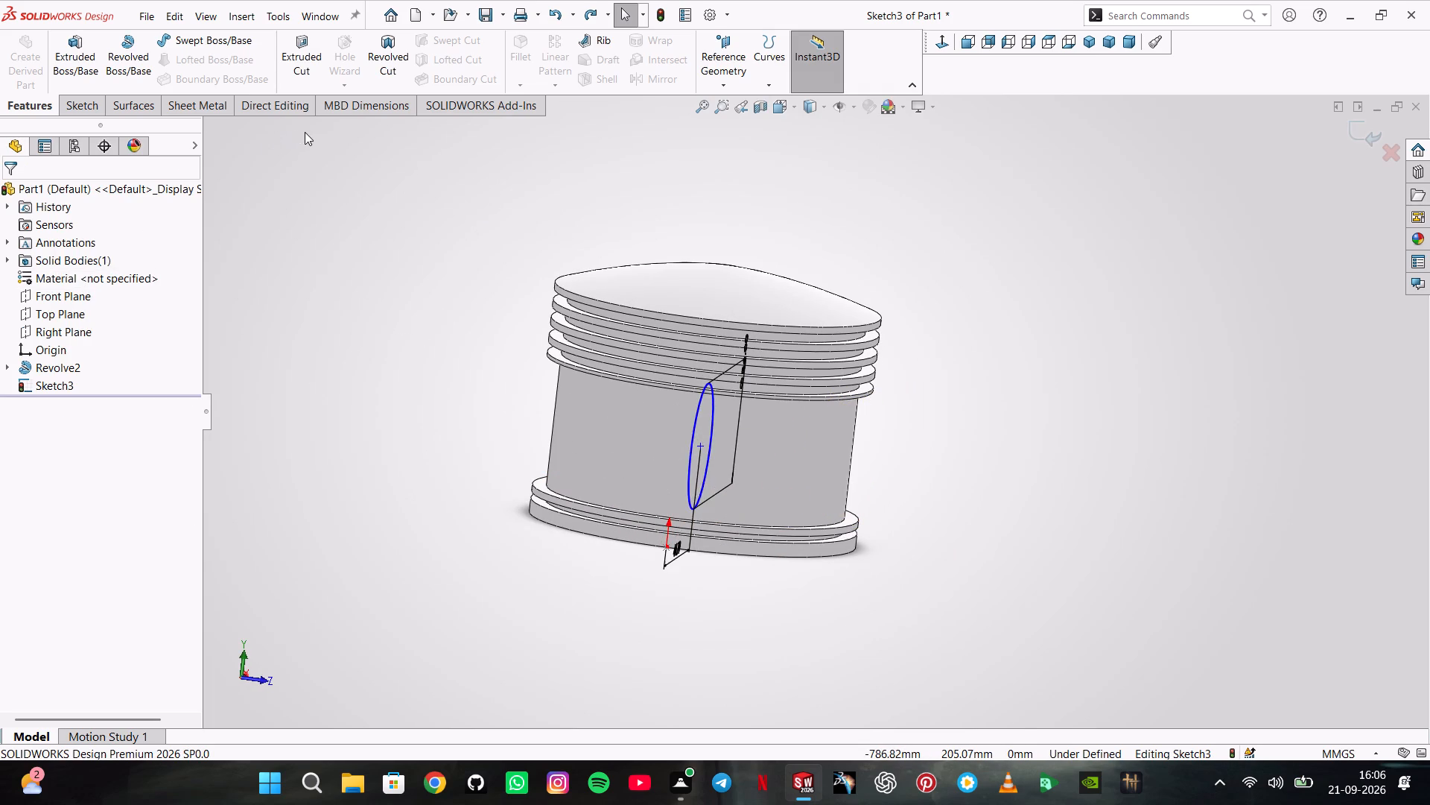
key(ctrl+z)
key(ctrl+z)
key(ctrl+z)
key(ctrl+z)
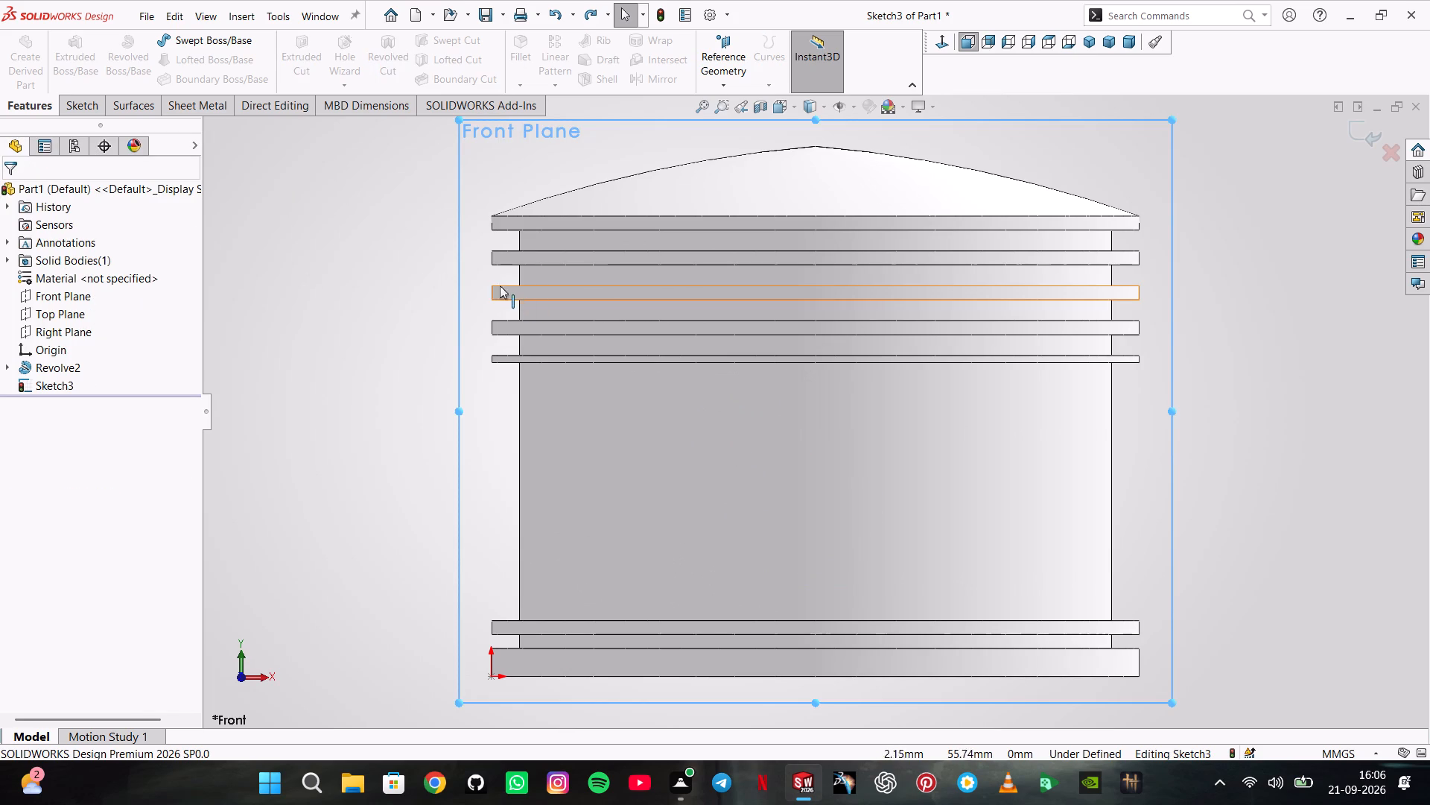
middle_drag(544, 241, 454, 310)
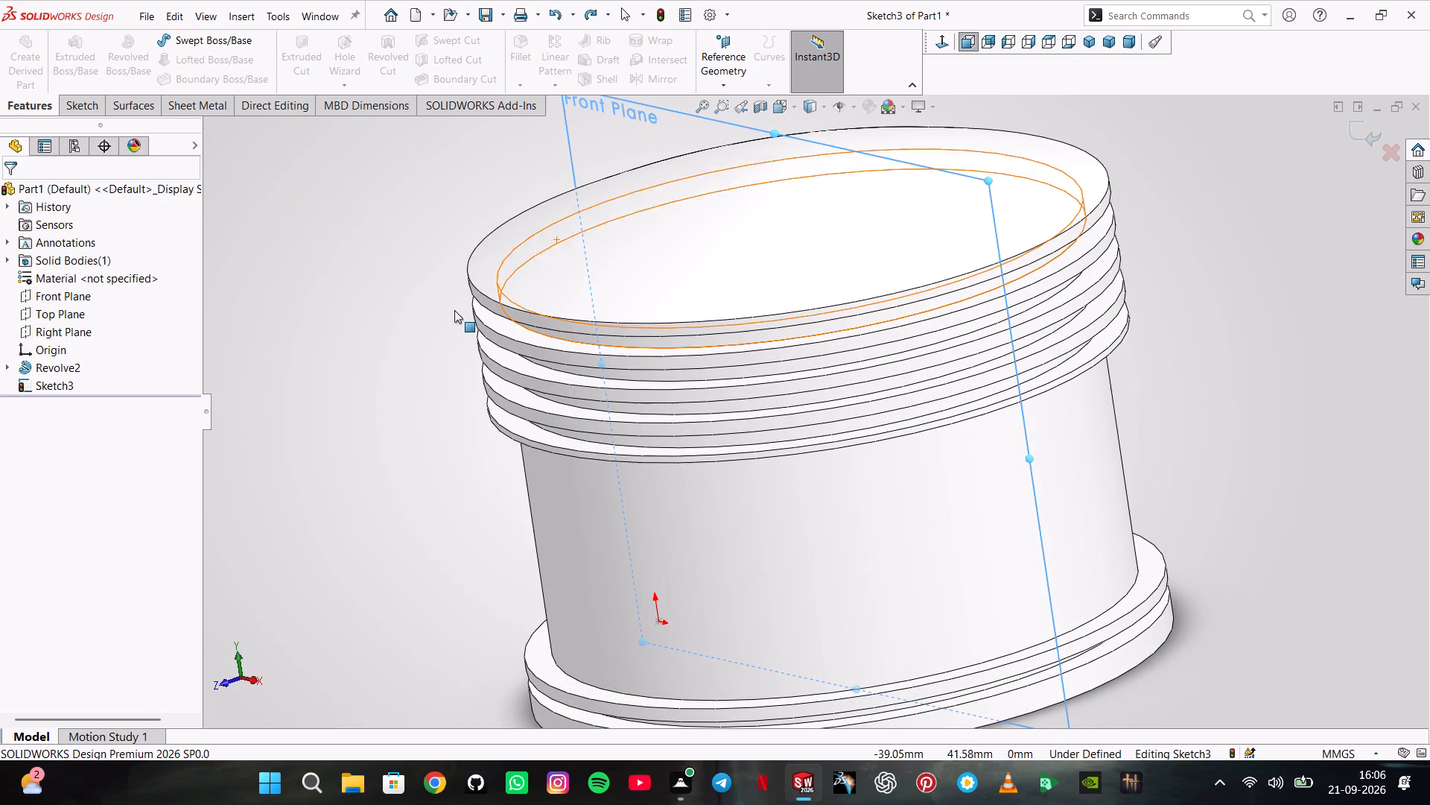
click(559, 526)
click(577, 506)
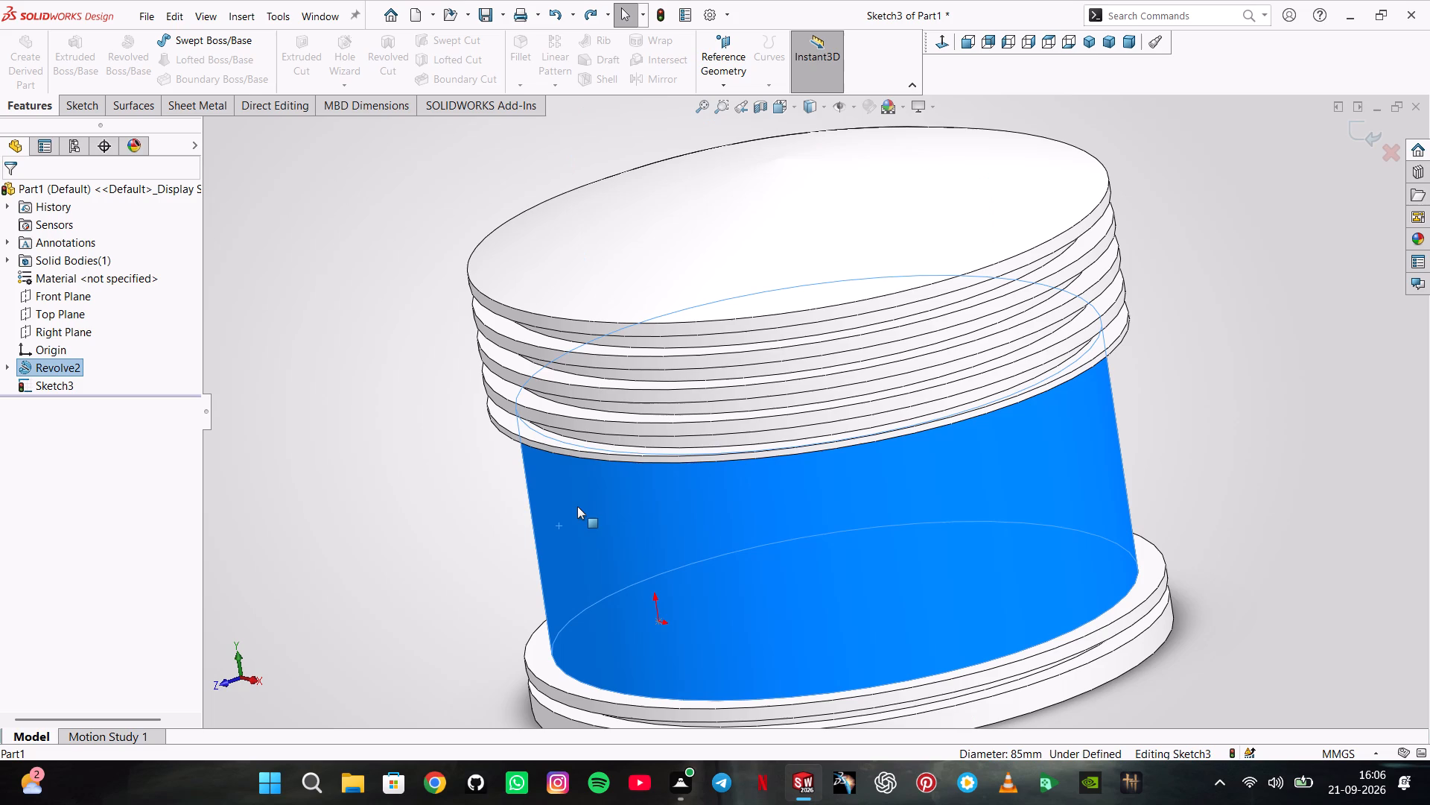
click(74, 108)
click(26, 57)
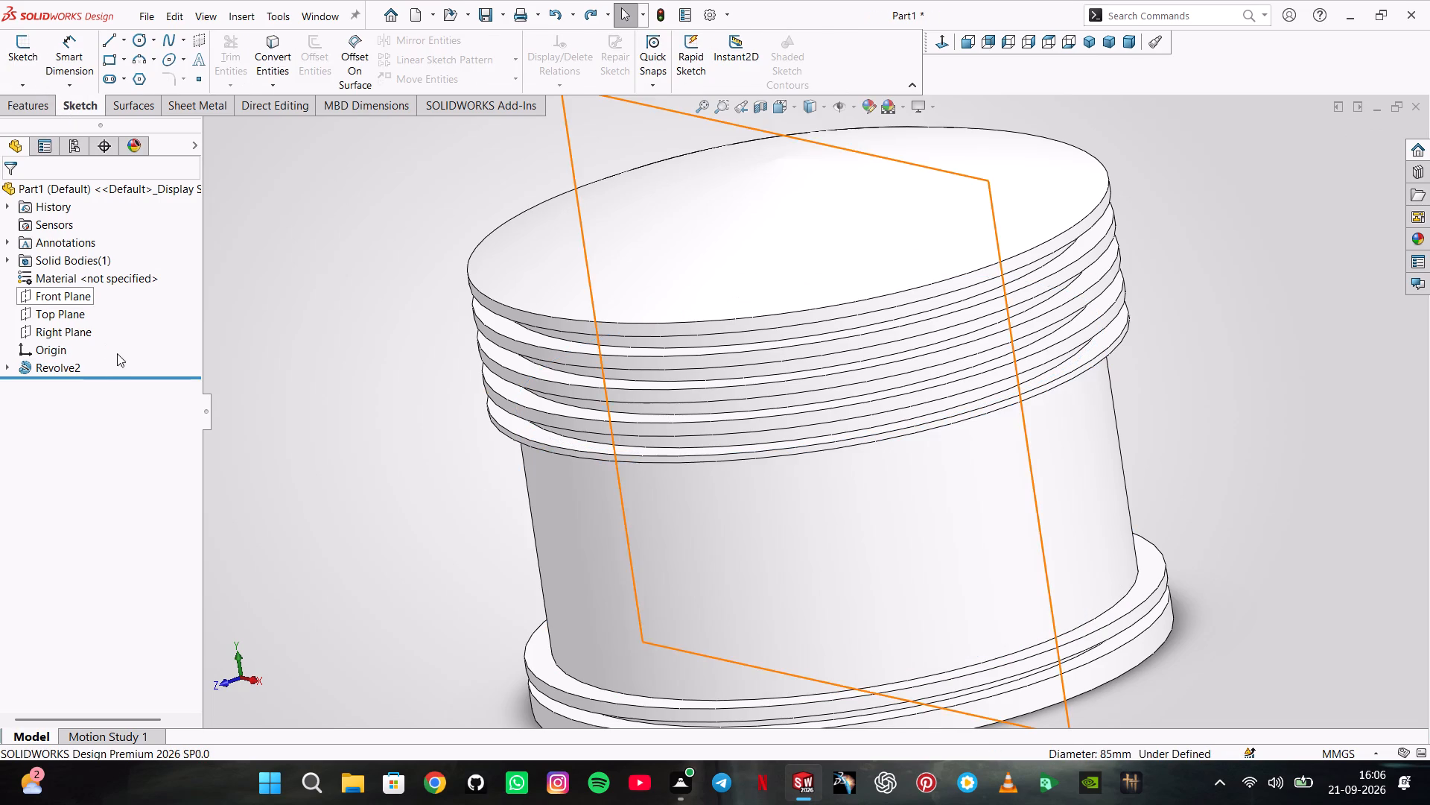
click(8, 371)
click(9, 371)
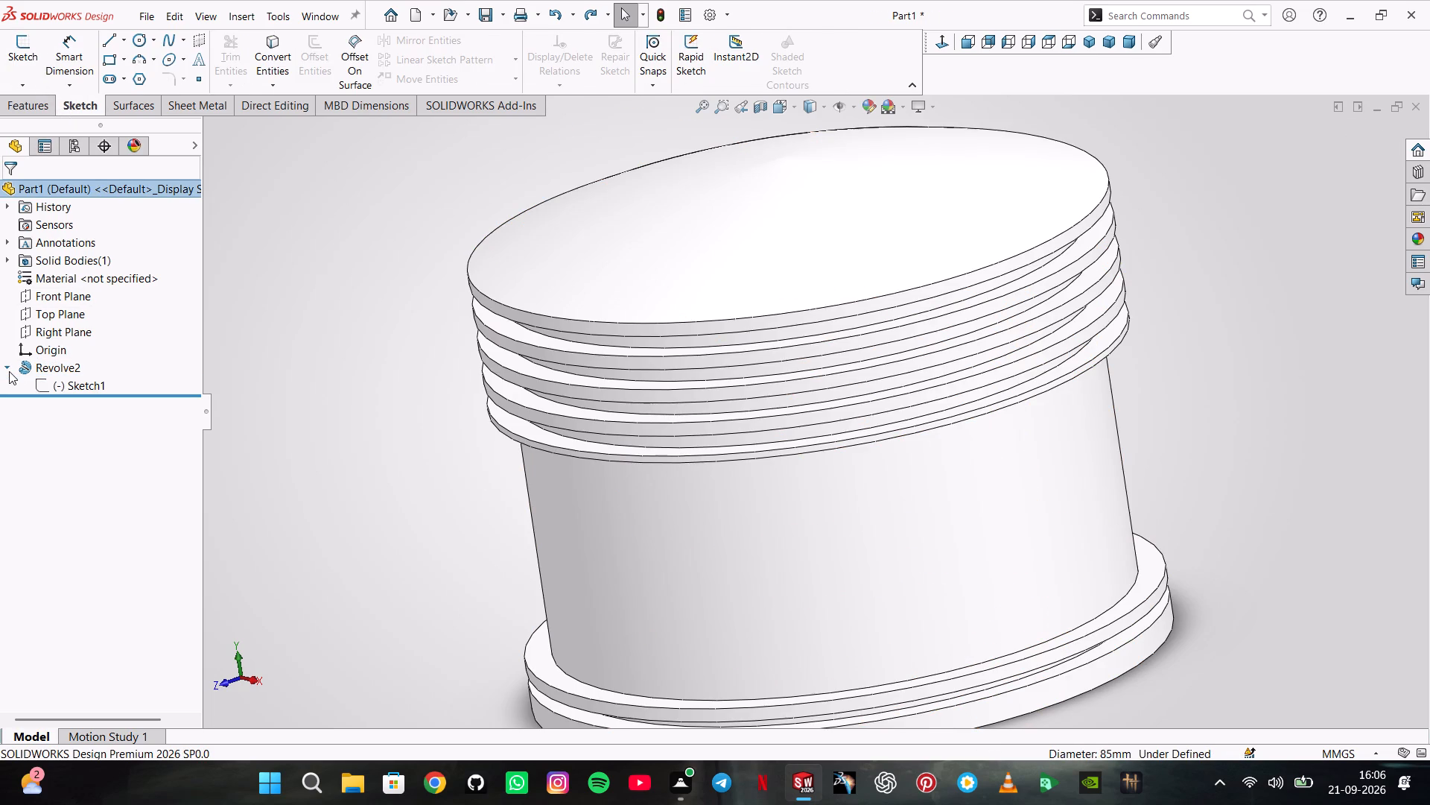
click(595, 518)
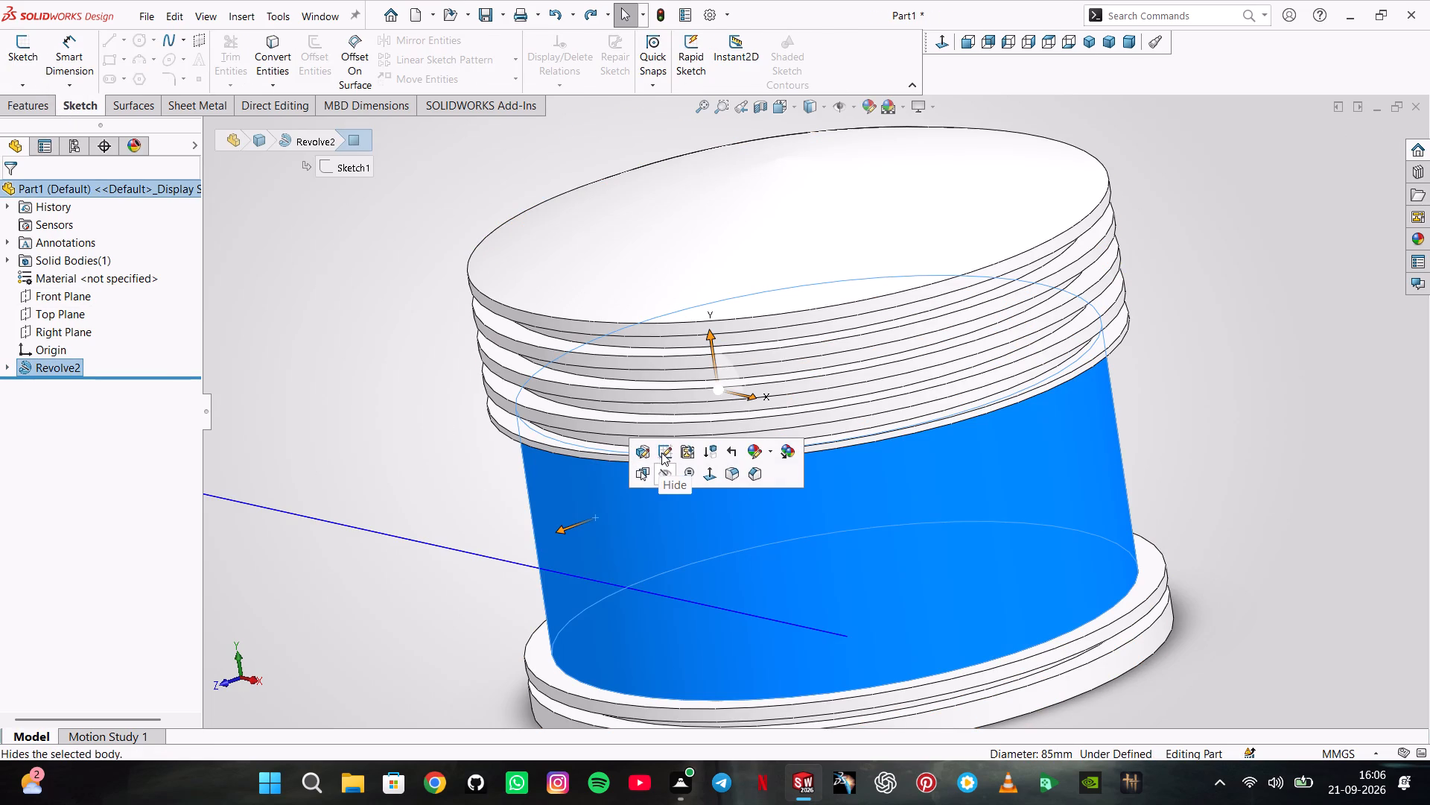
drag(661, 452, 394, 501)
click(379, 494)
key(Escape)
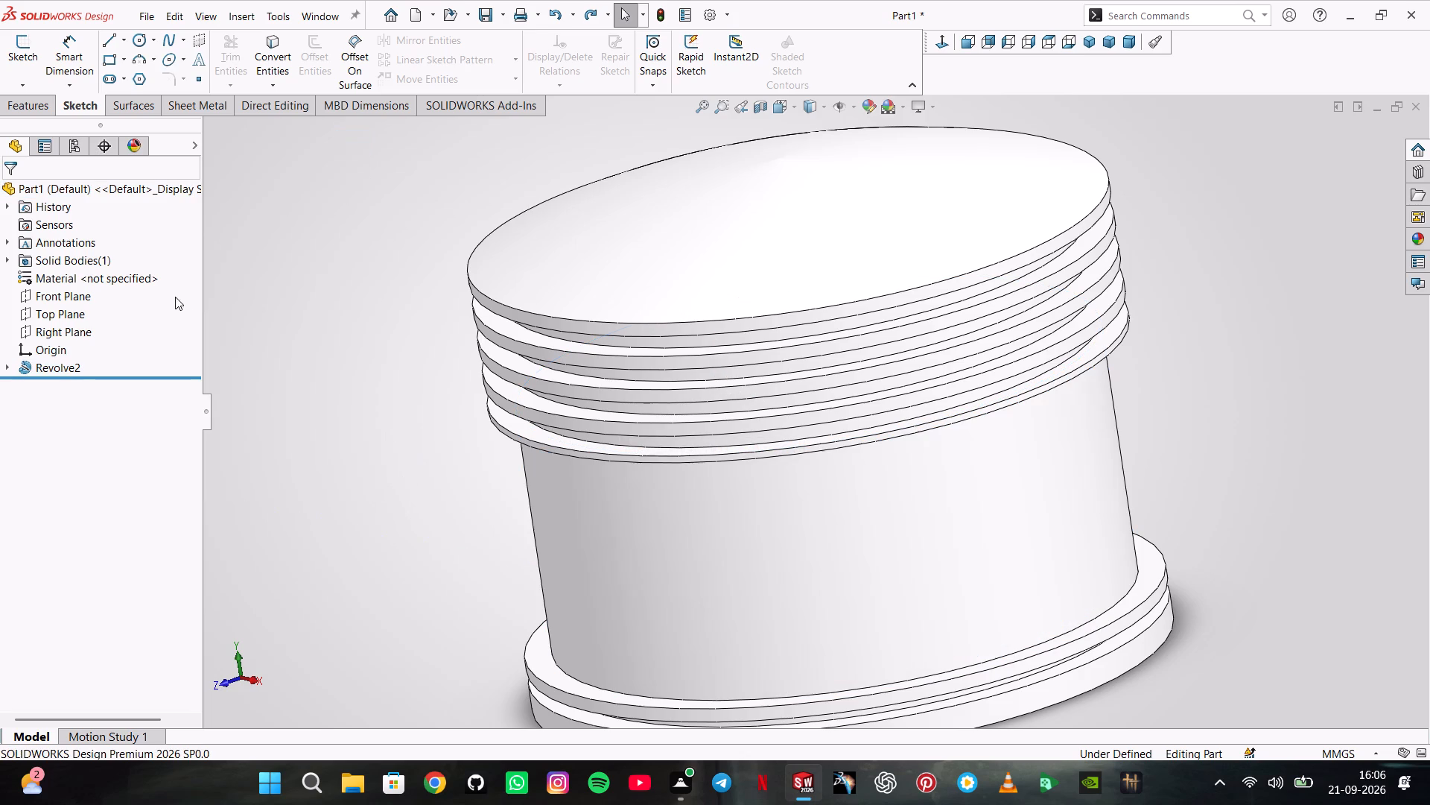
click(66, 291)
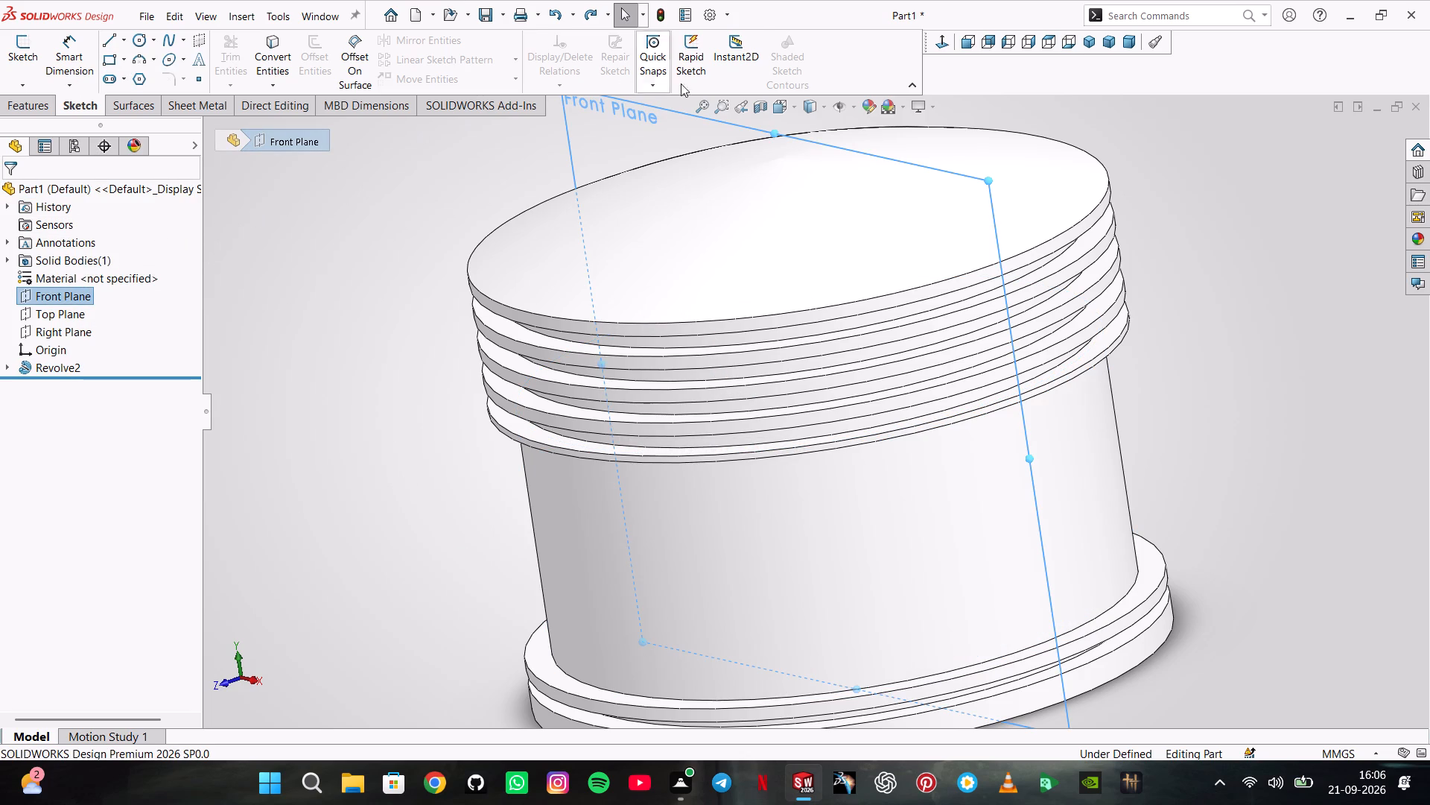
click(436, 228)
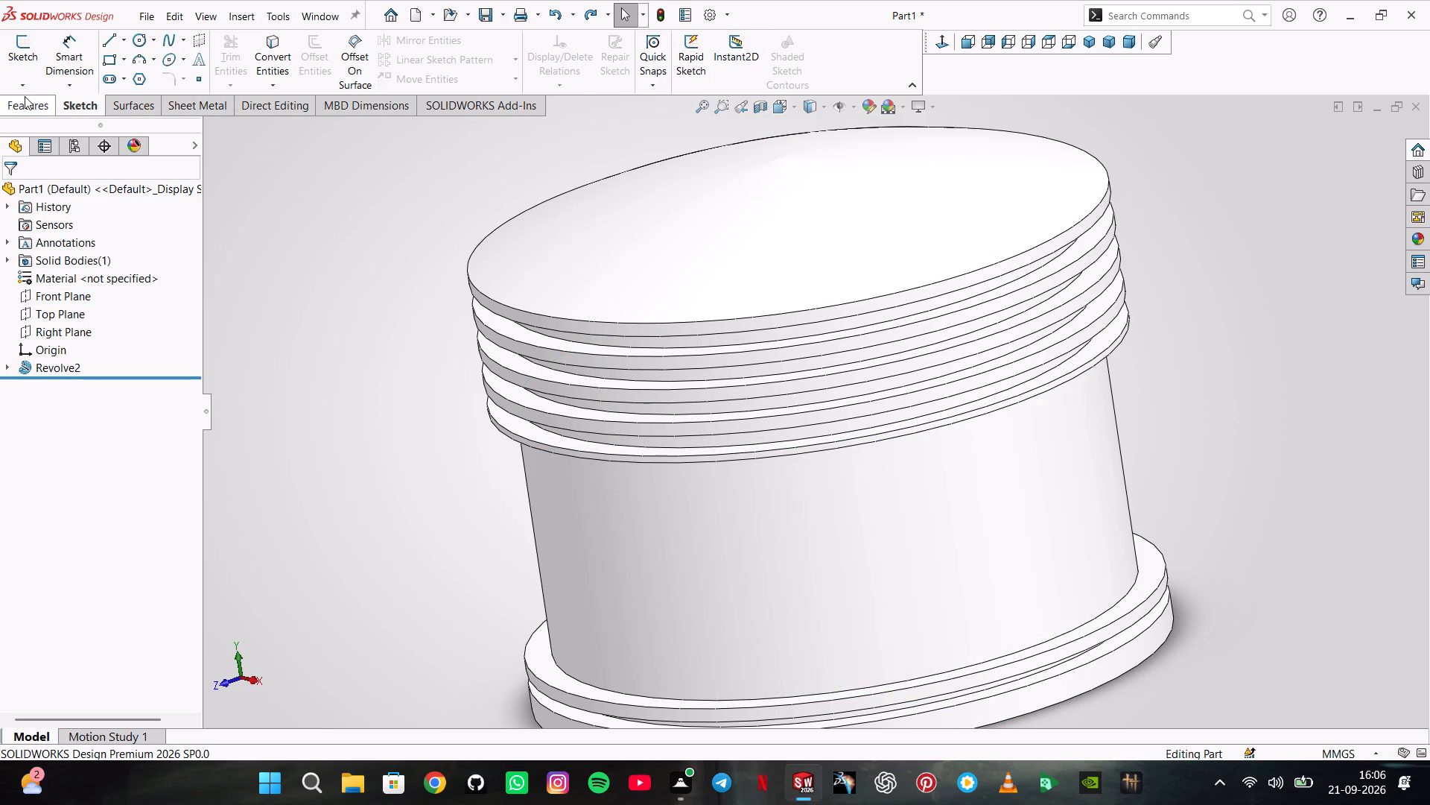
Create a reference plane perpendicular to the Front Plane and tangent to the piston skirt's cylindrical face.
click(25, 96)
click(726, 82)
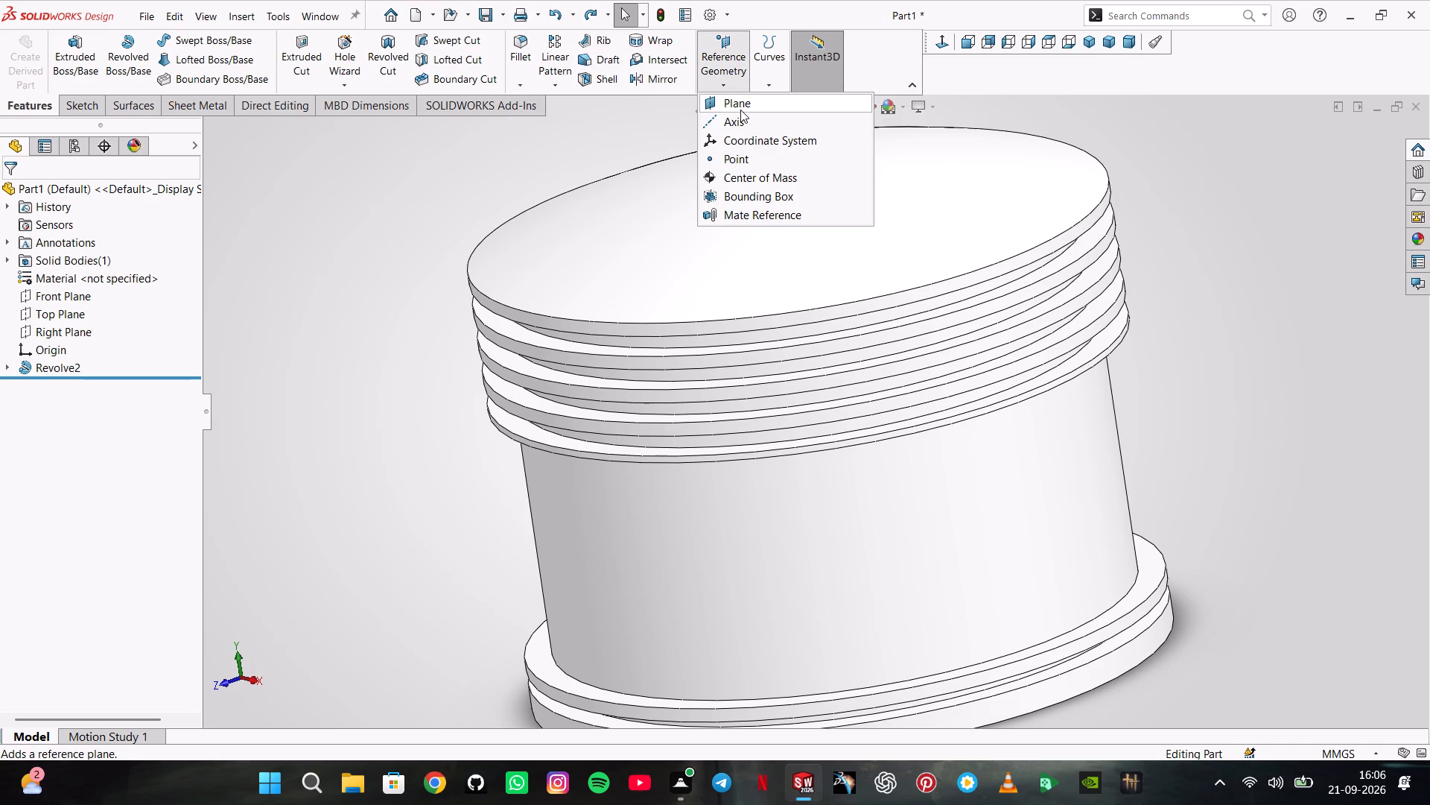
click(740, 107)
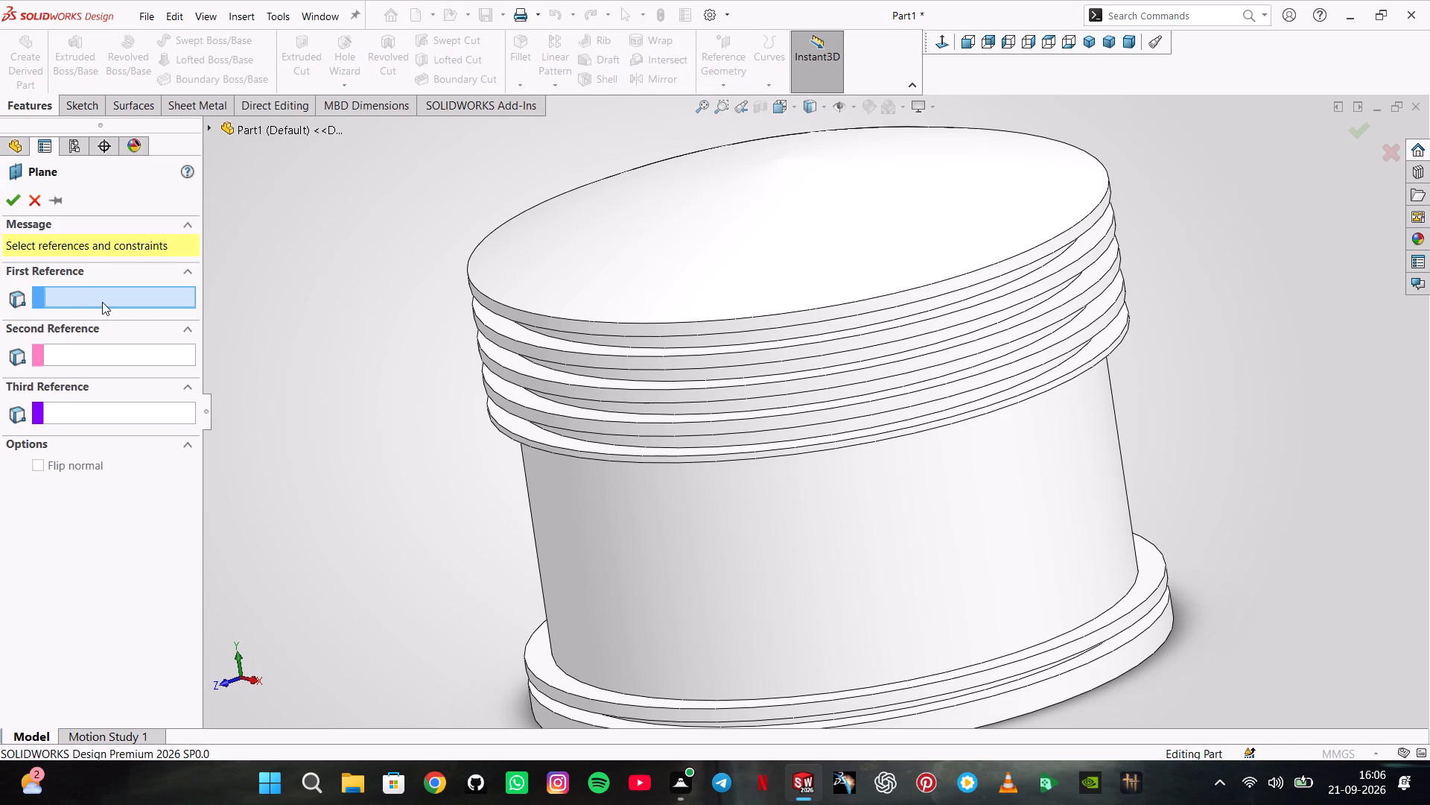
click(211, 128)
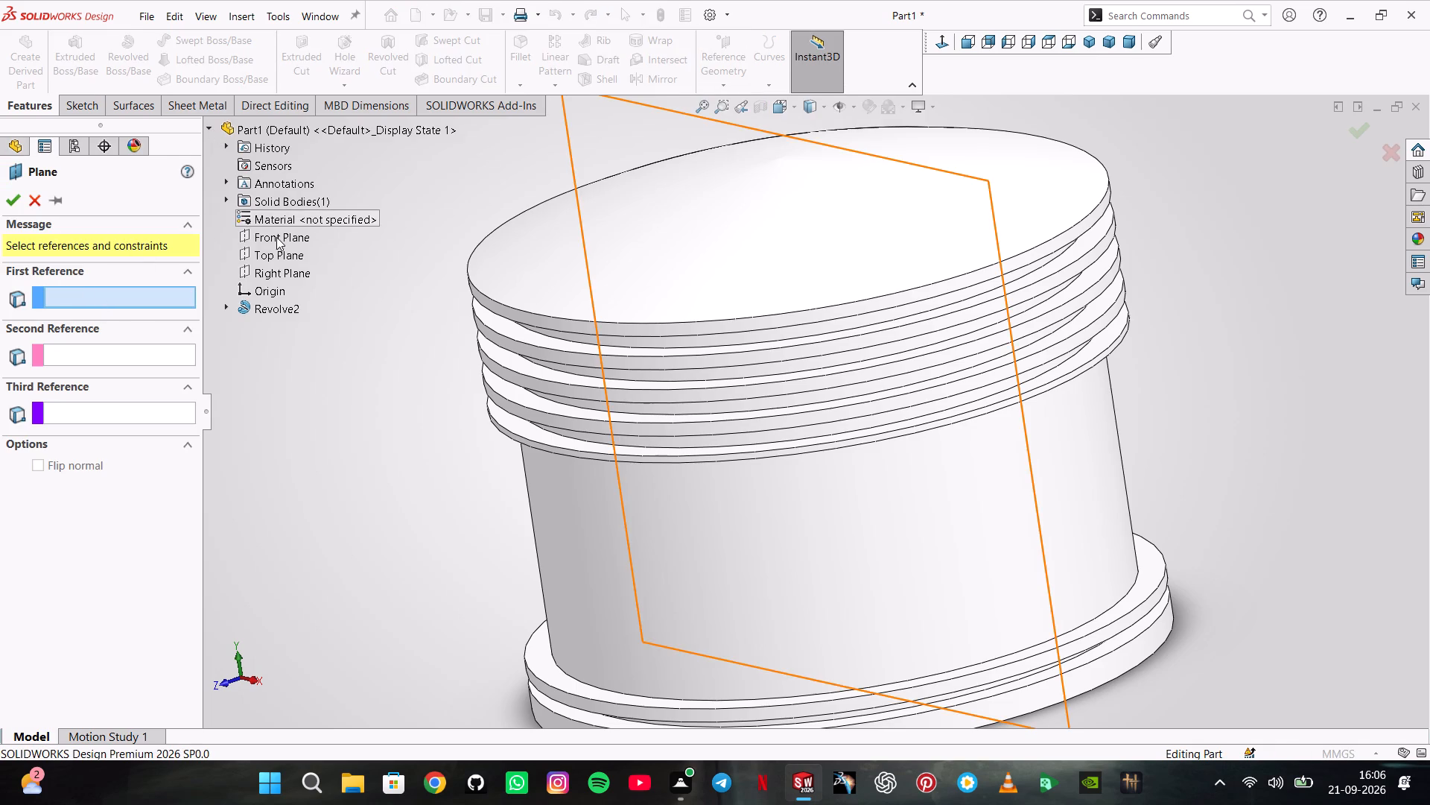
click(276, 237)
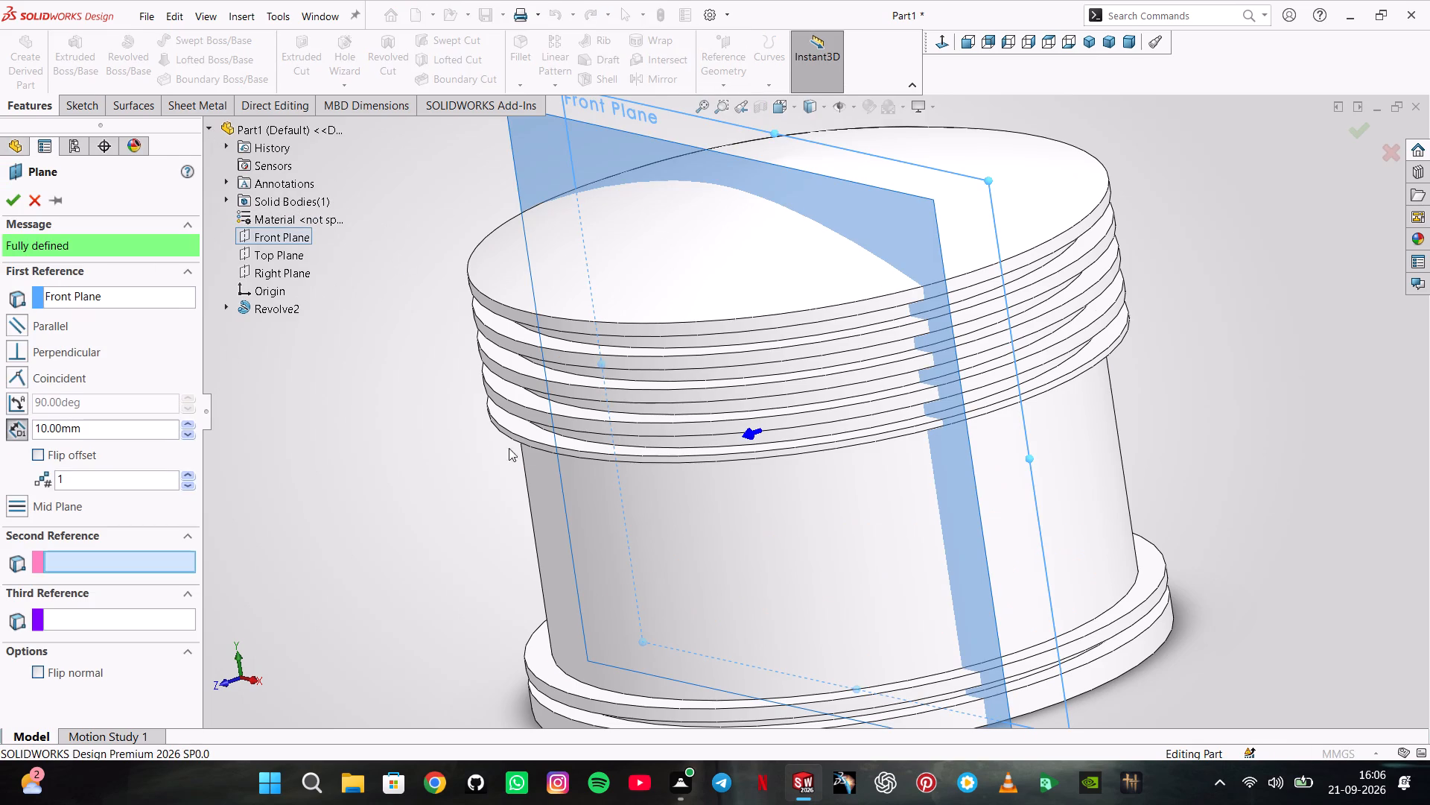
click(533, 510)
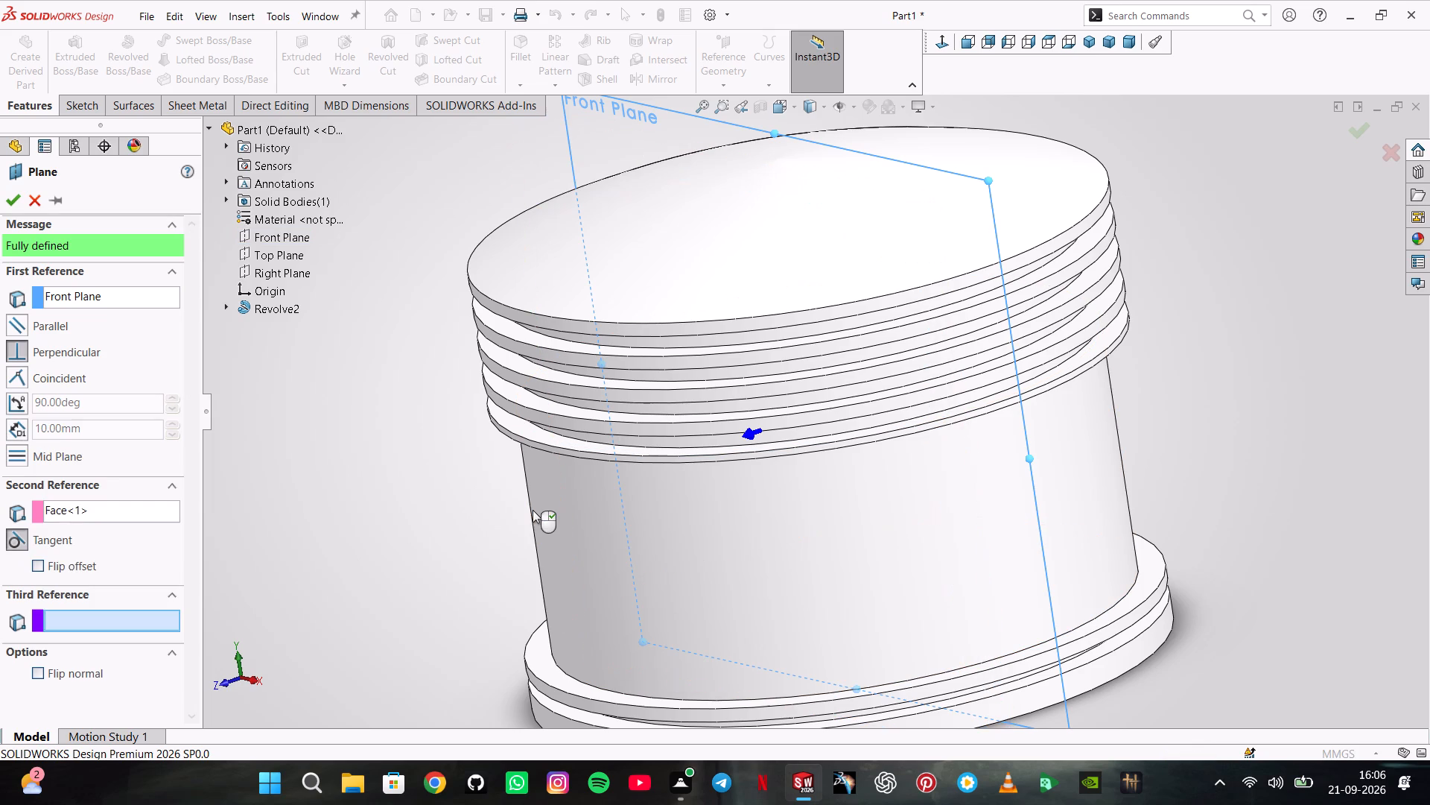
middle_drag(350, 365, 493, 409)
scroll(480, 406, up, 1)
middle_drag(398, 382, 373, 347)
scroll(398, 381, up, 1)
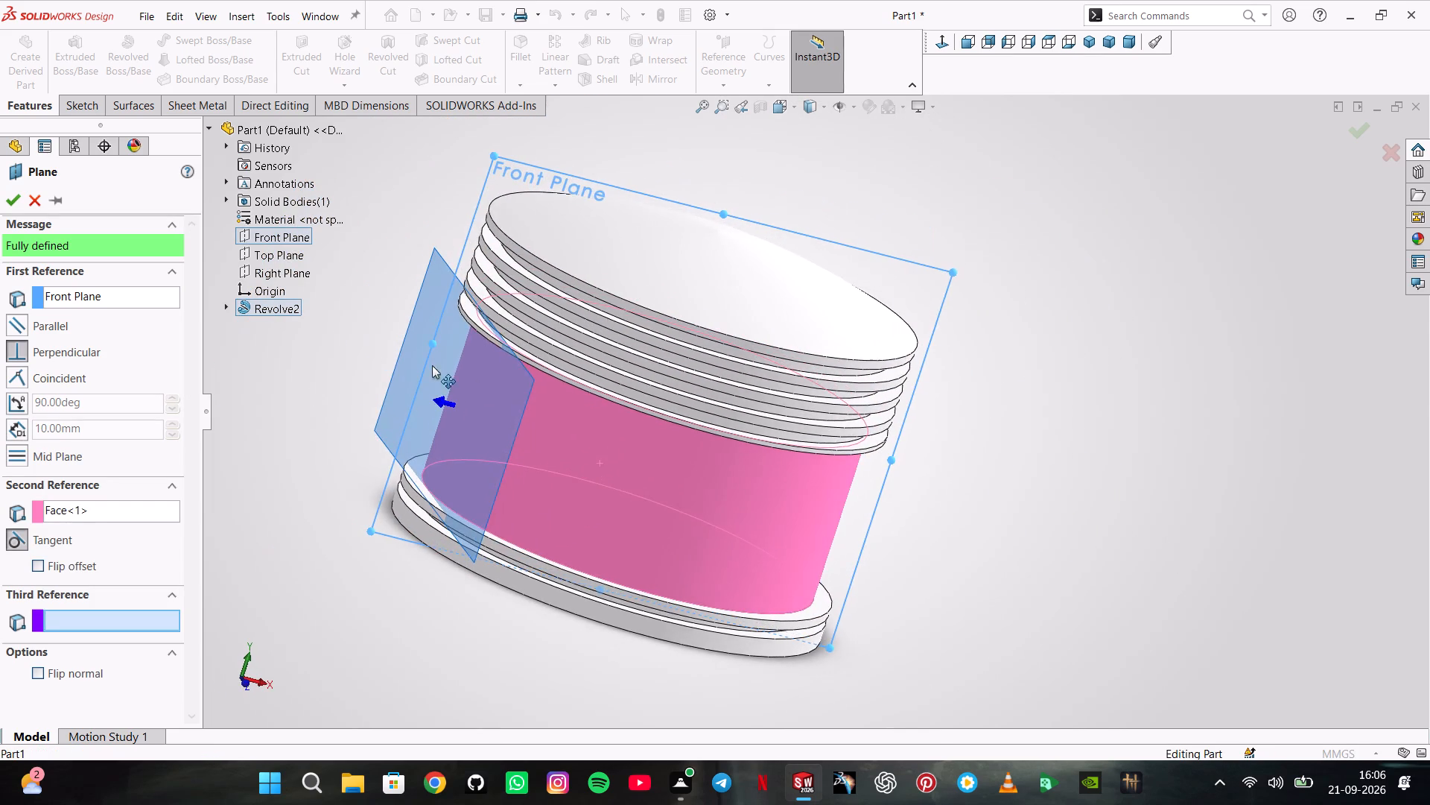
scroll(530, 390, down, 4)
click(497, 380)
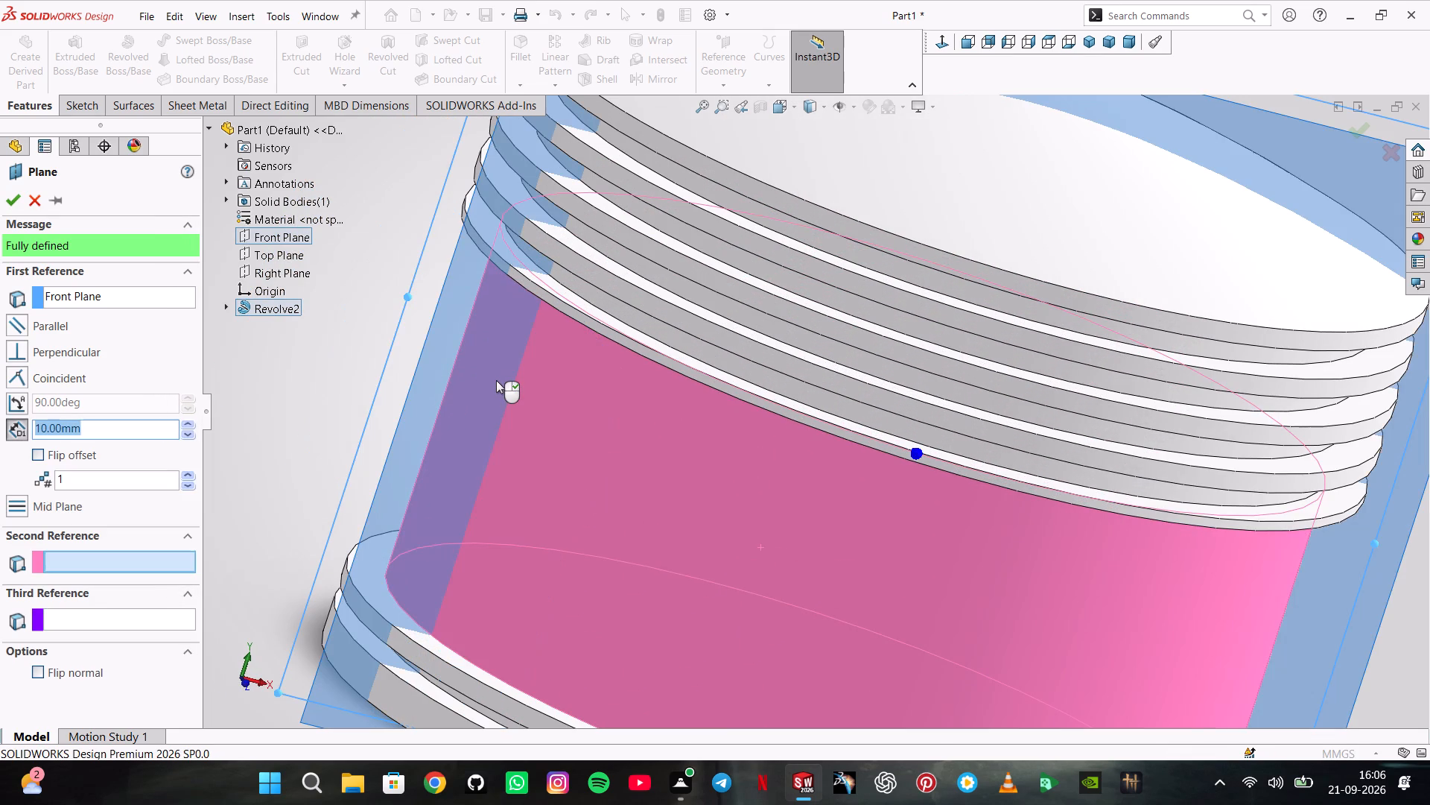
click(576, 429)
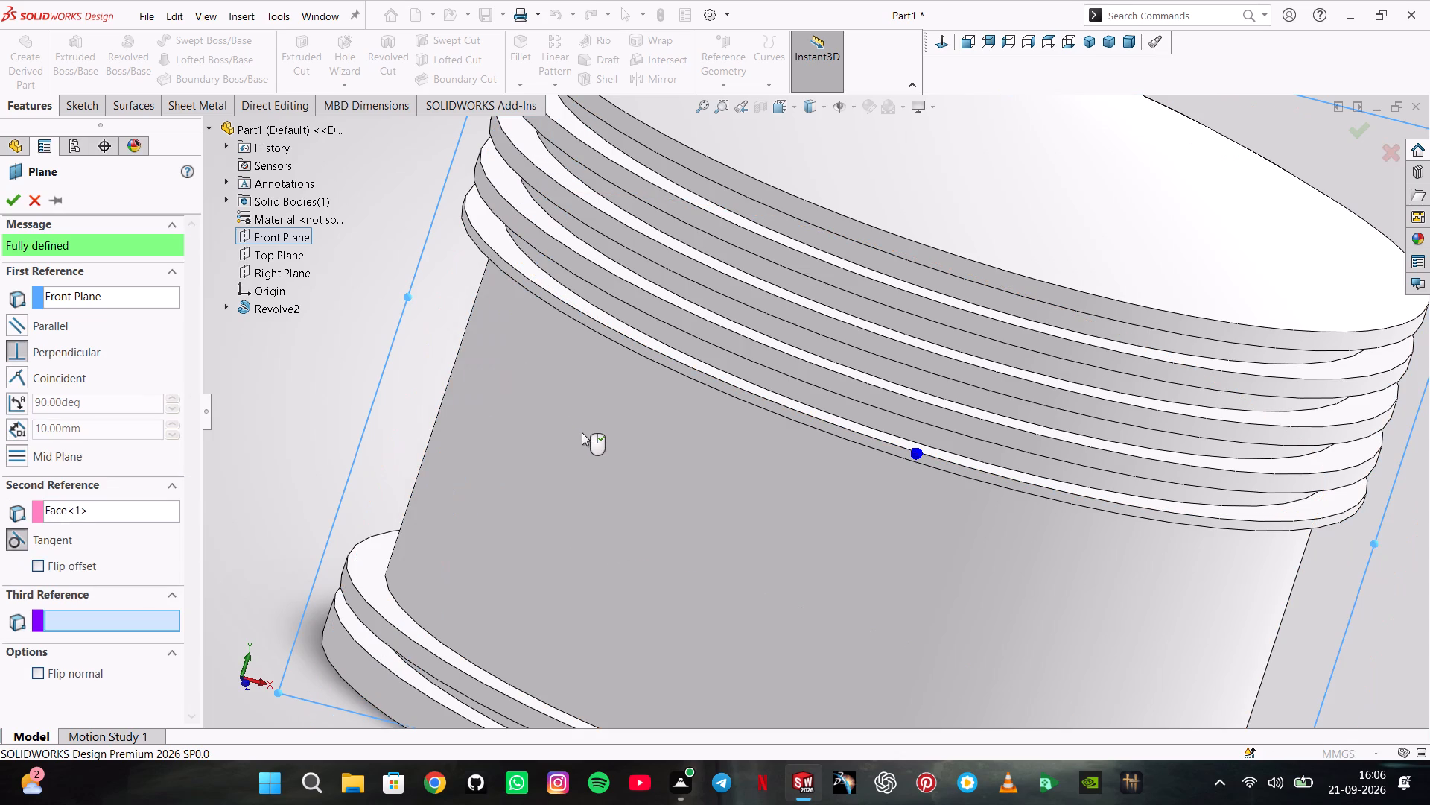
middle_drag(399, 391, 375, 390)
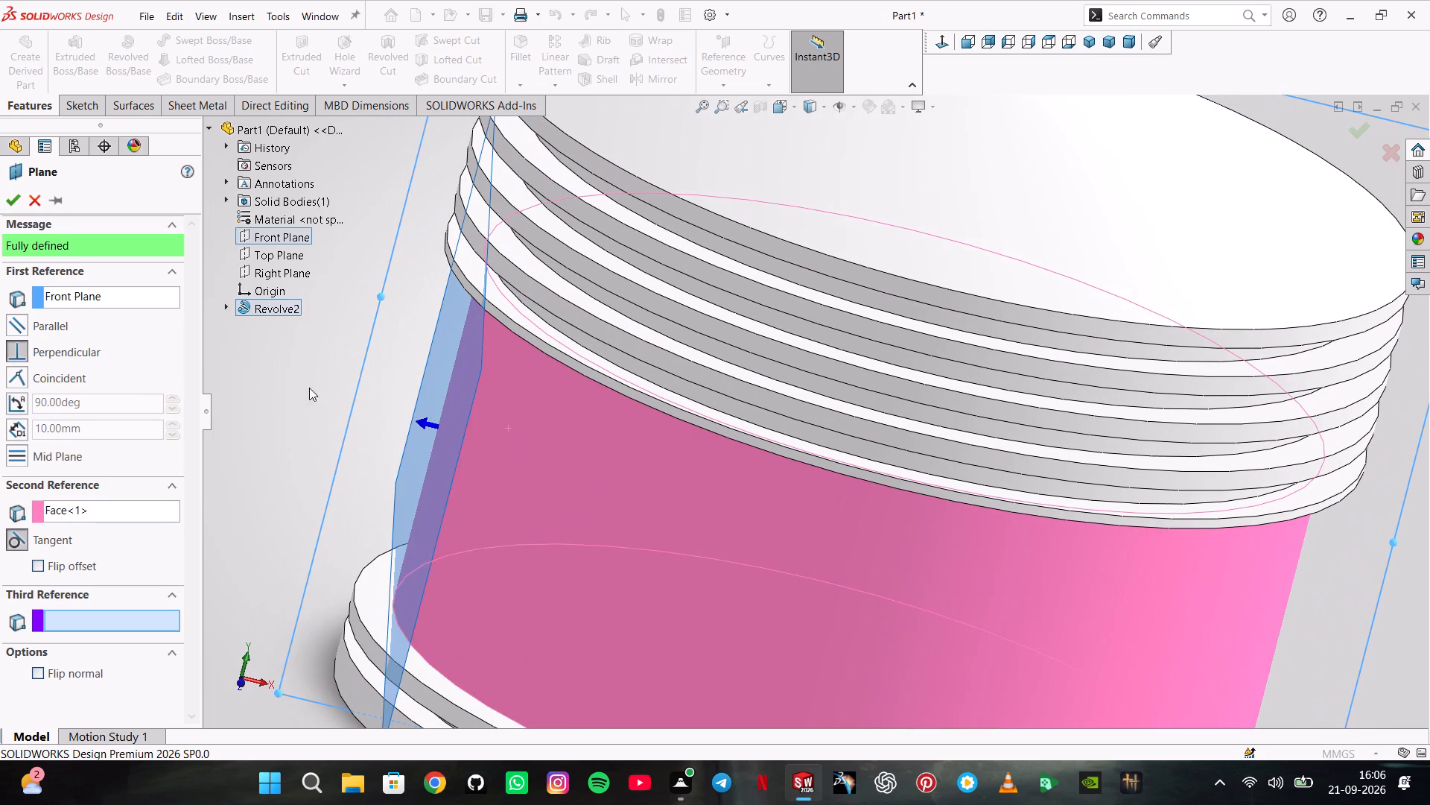
click(19, 201)
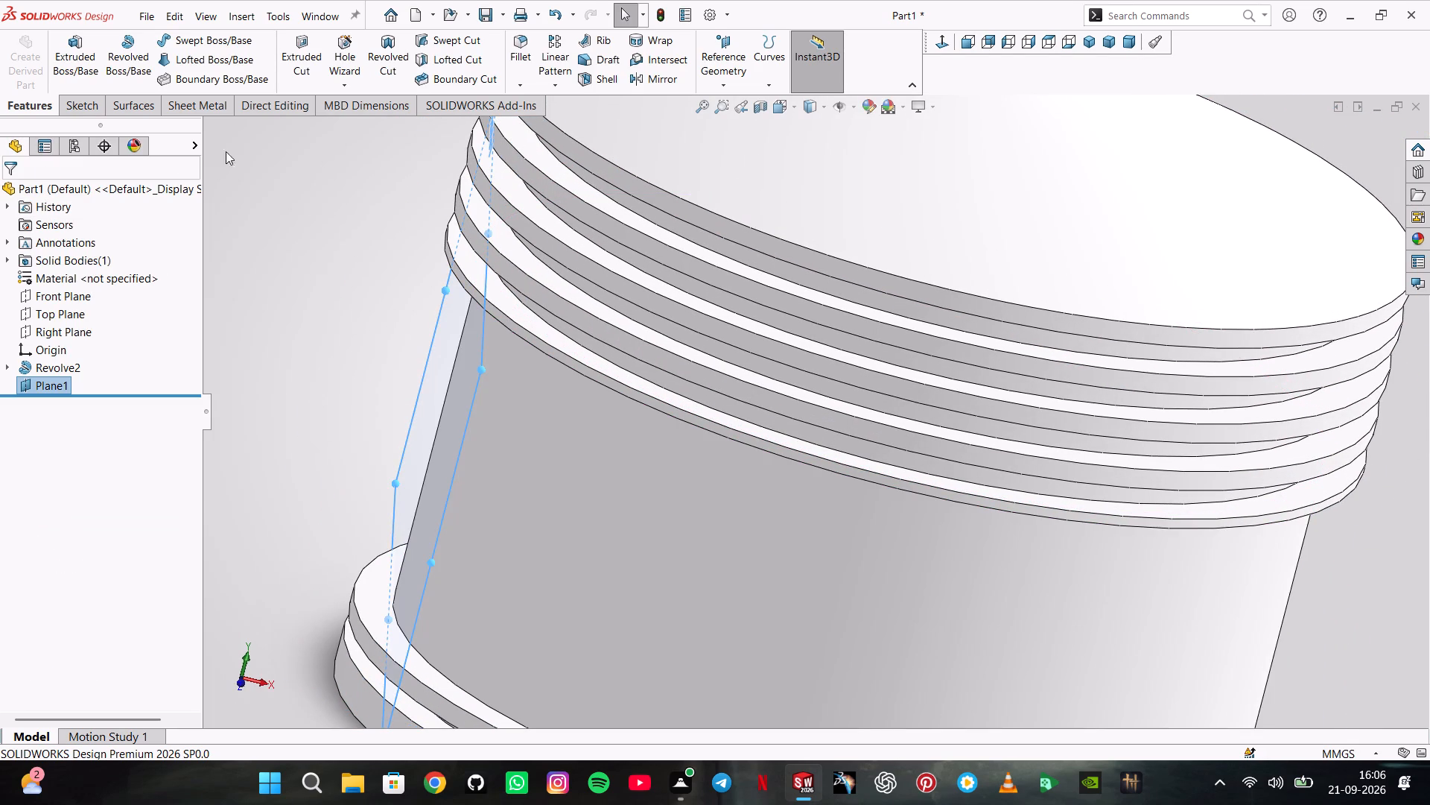
Start a sketch on the new tangent plane and draw a circle about 14.5 mm in diameter on the skirt, about 30 mm above the origin.
click(54, 392)
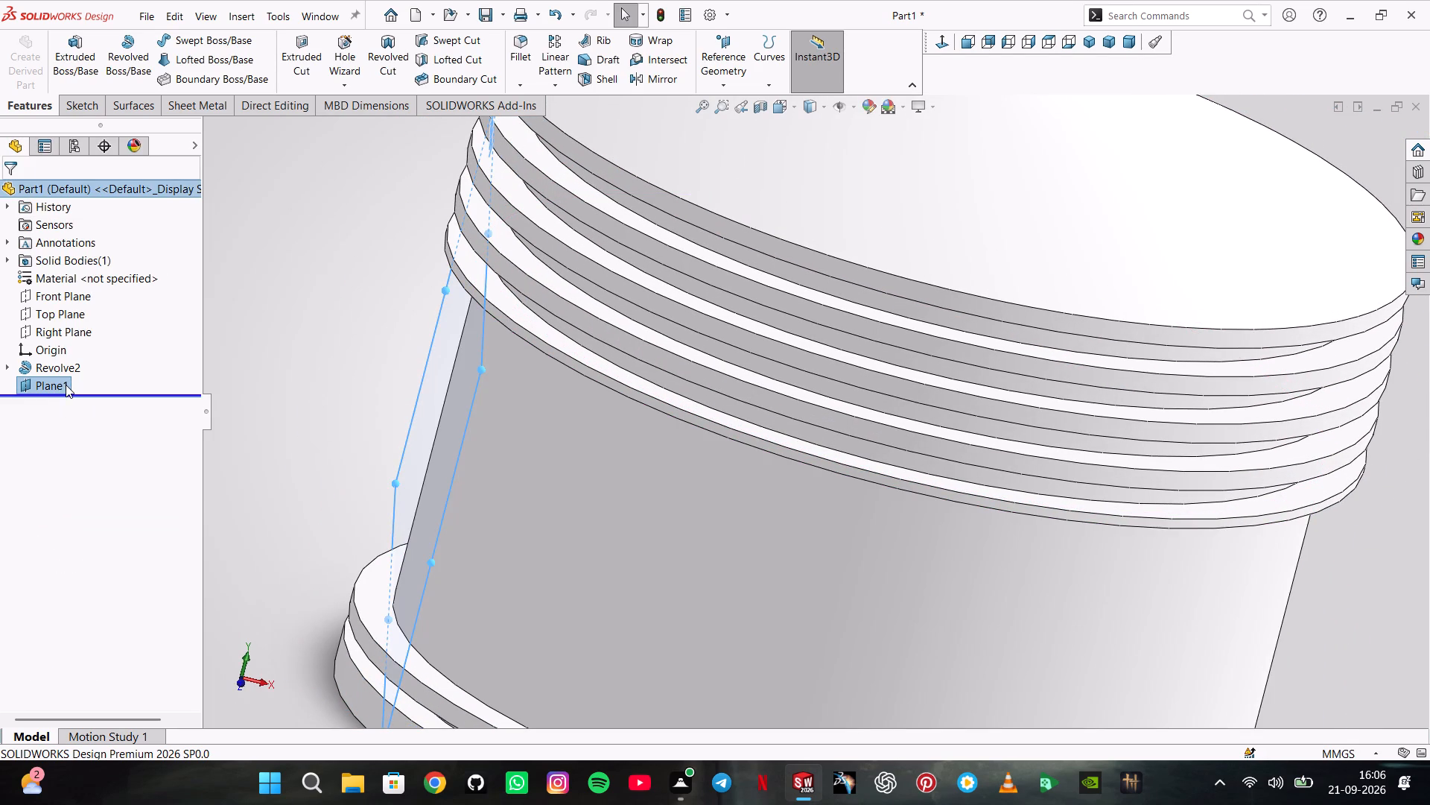
click(66, 385)
click(92, 441)
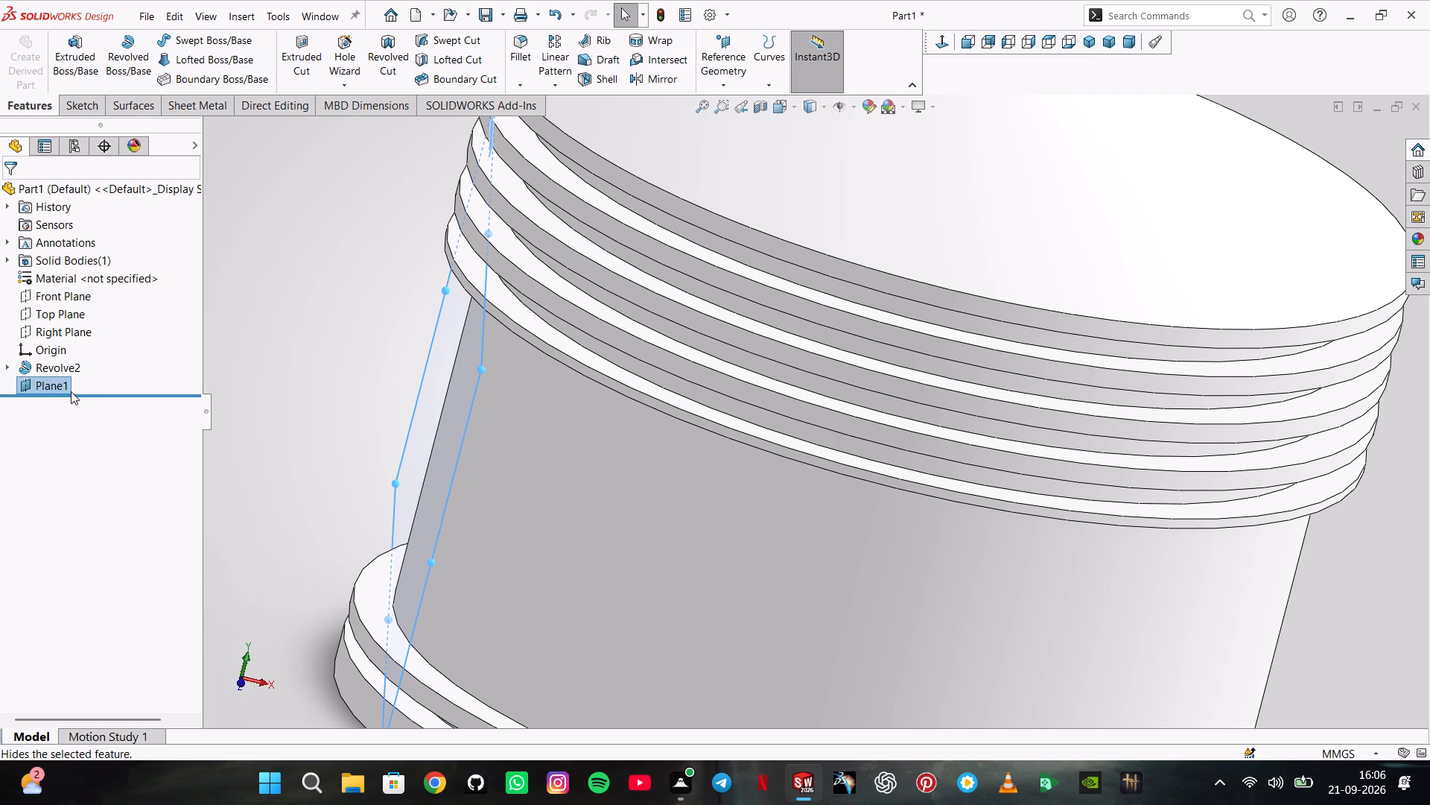
right_click(71, 391)
click(90, 370)
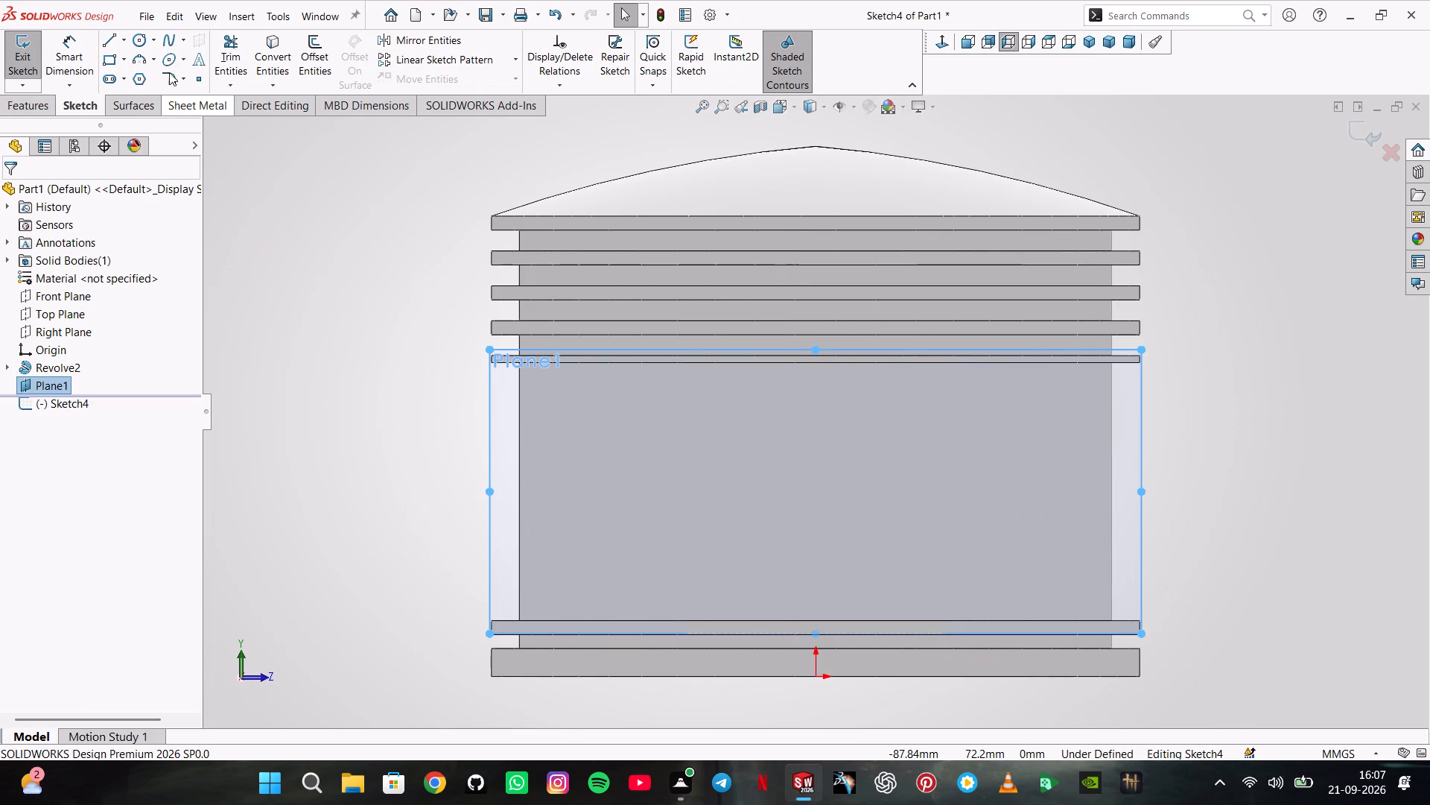
click(142, 42)
click(821, 464)
click(771, 472)
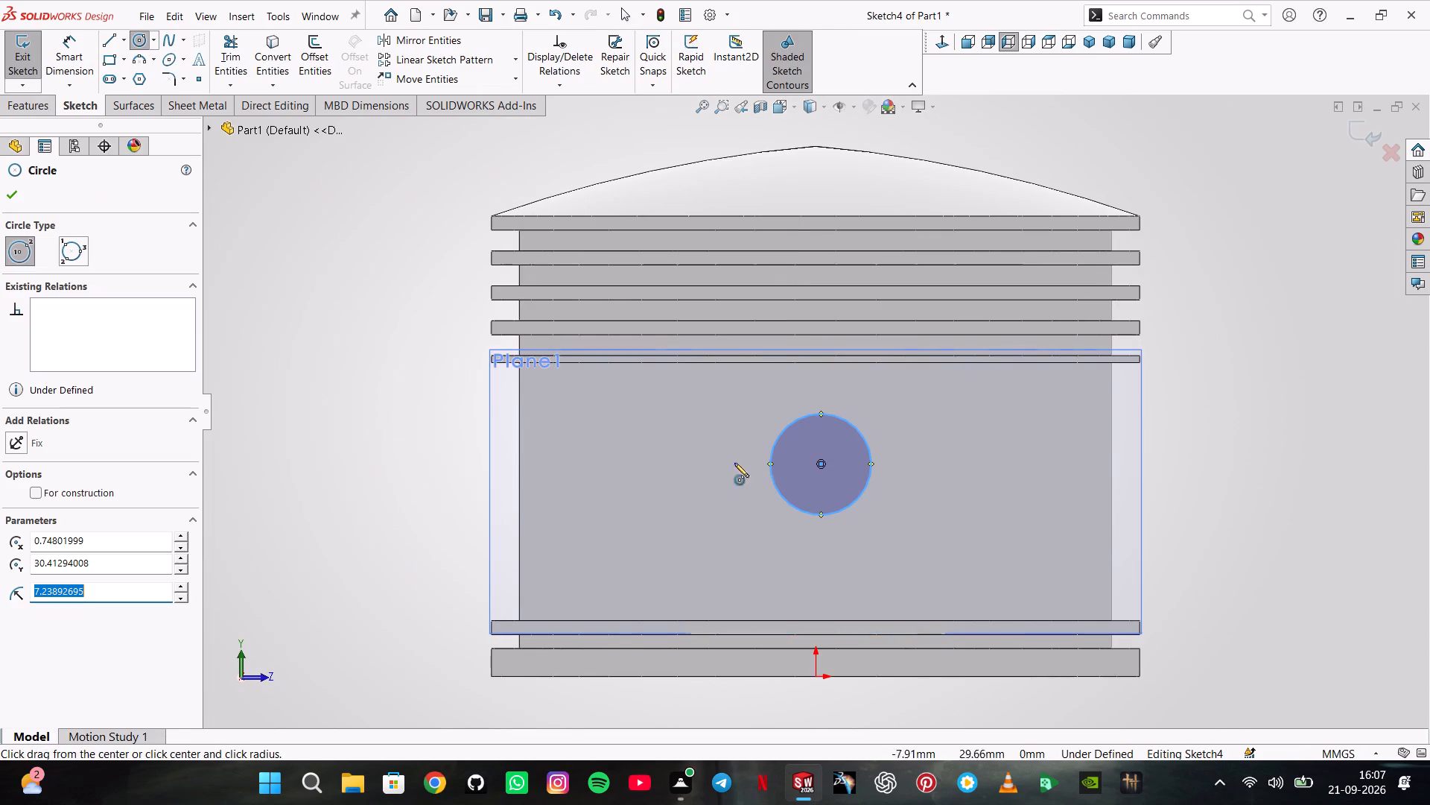
Dimension the horizontal distance from the piston's bottom outer corner to the circle's centre as 93/2 (46.5 mm).
click(75, 62)
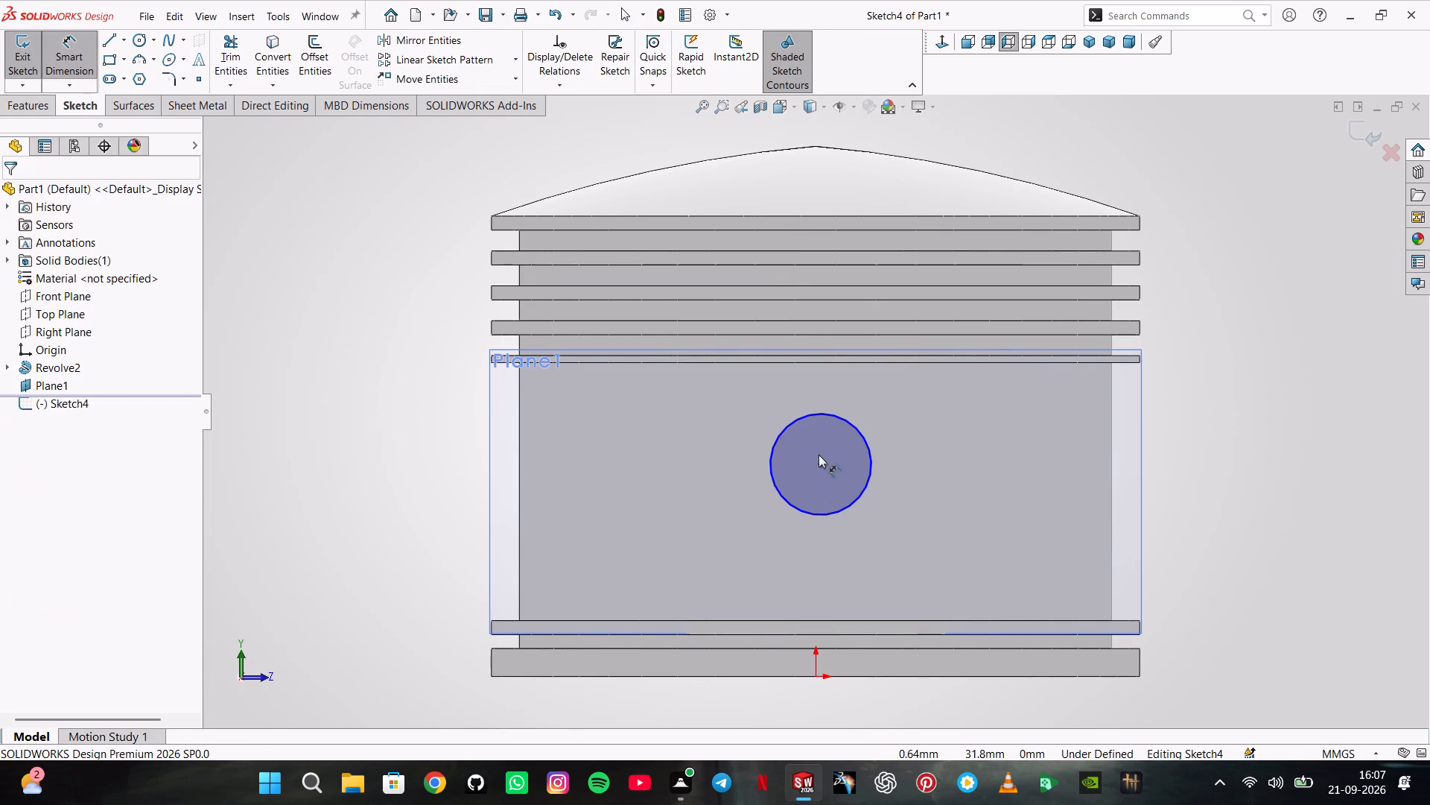
click(822, 463)
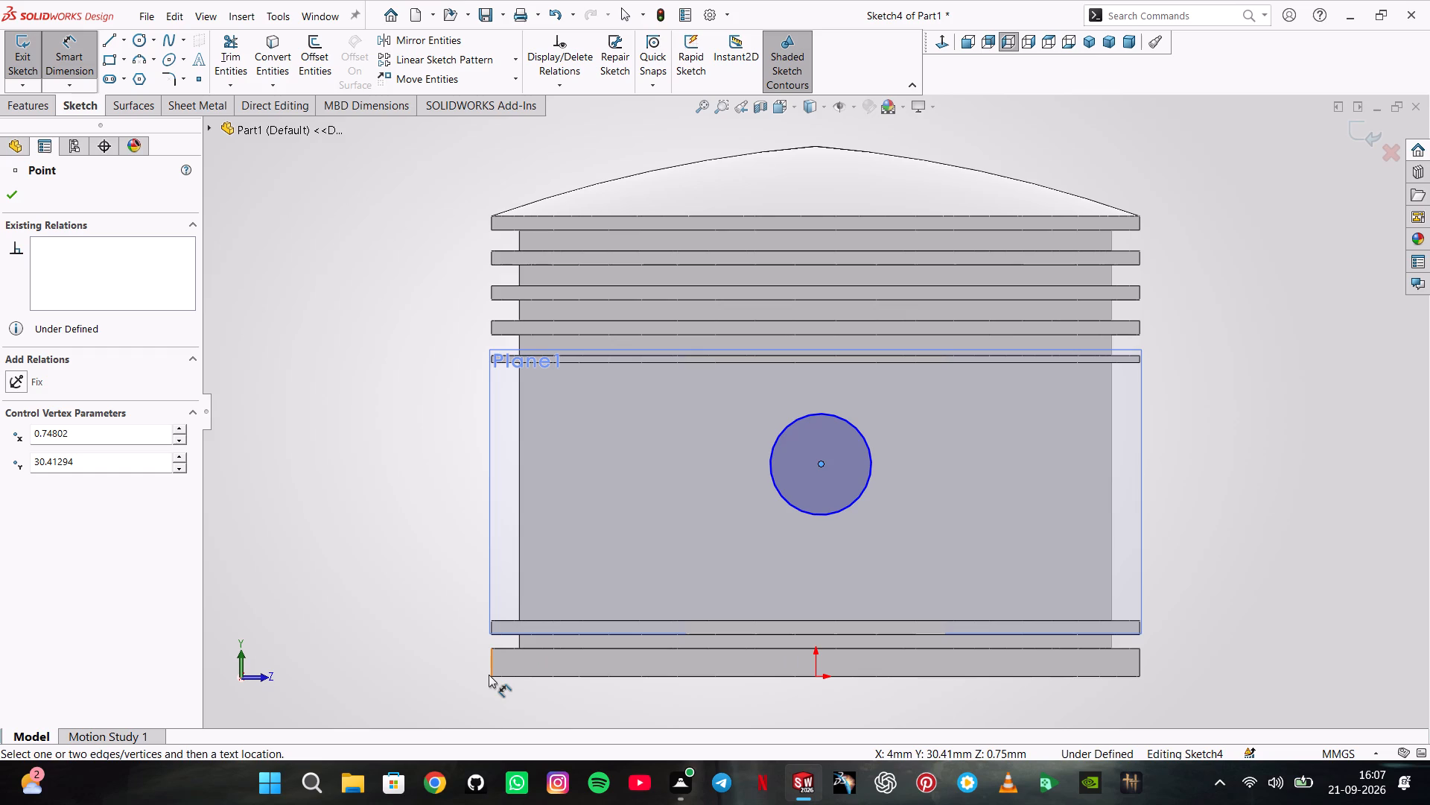
click(489, 676)
click(606, 710)
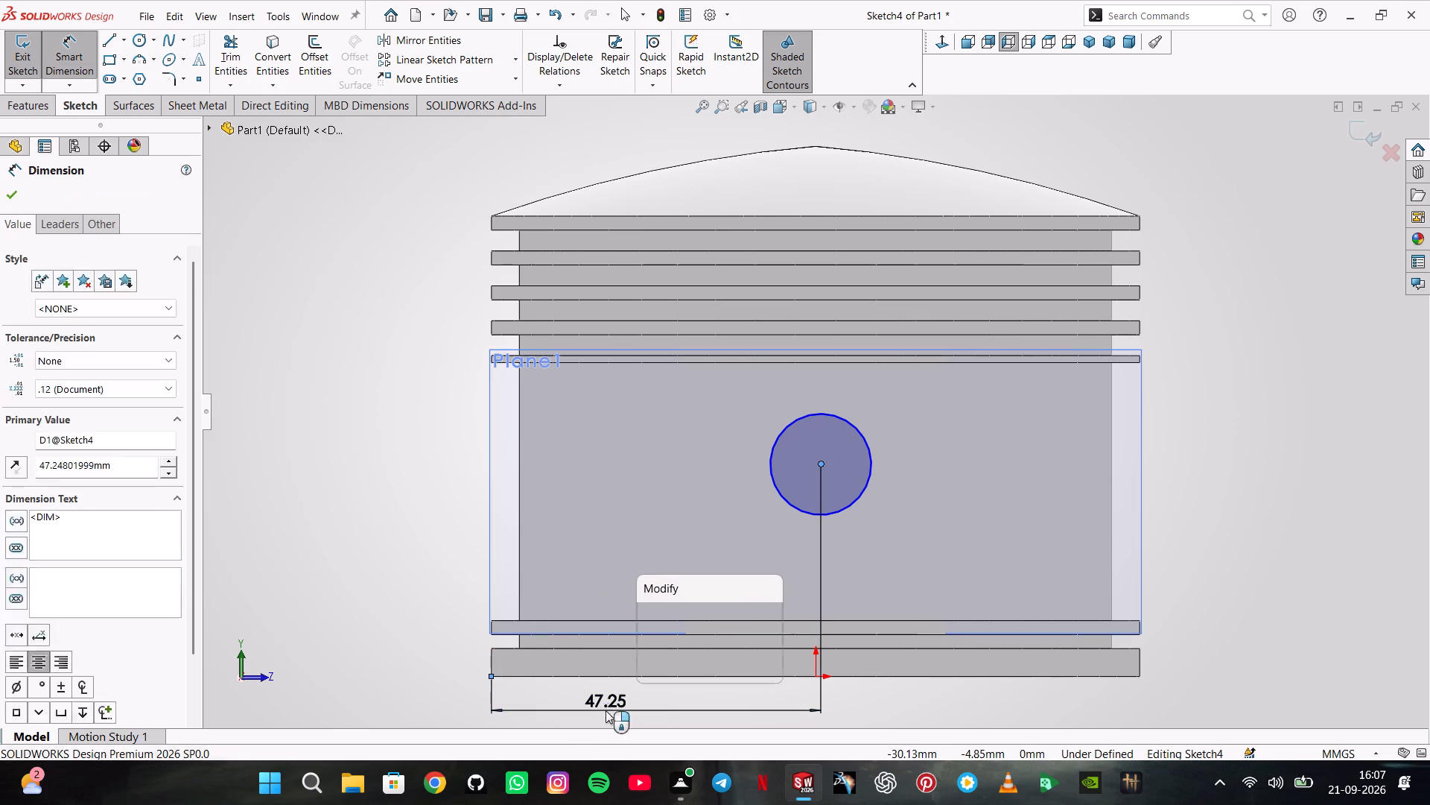
text(93/2)
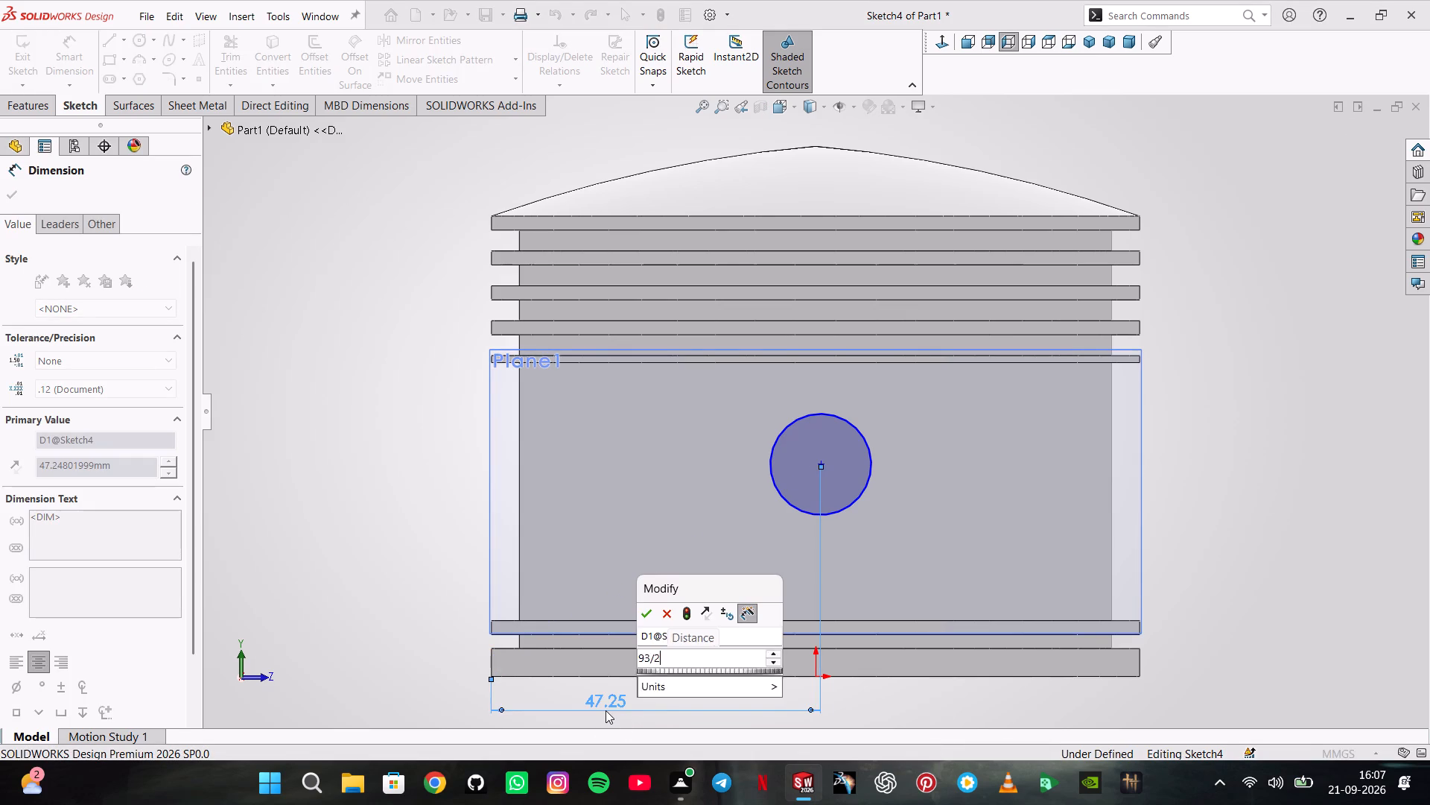
key(Return)
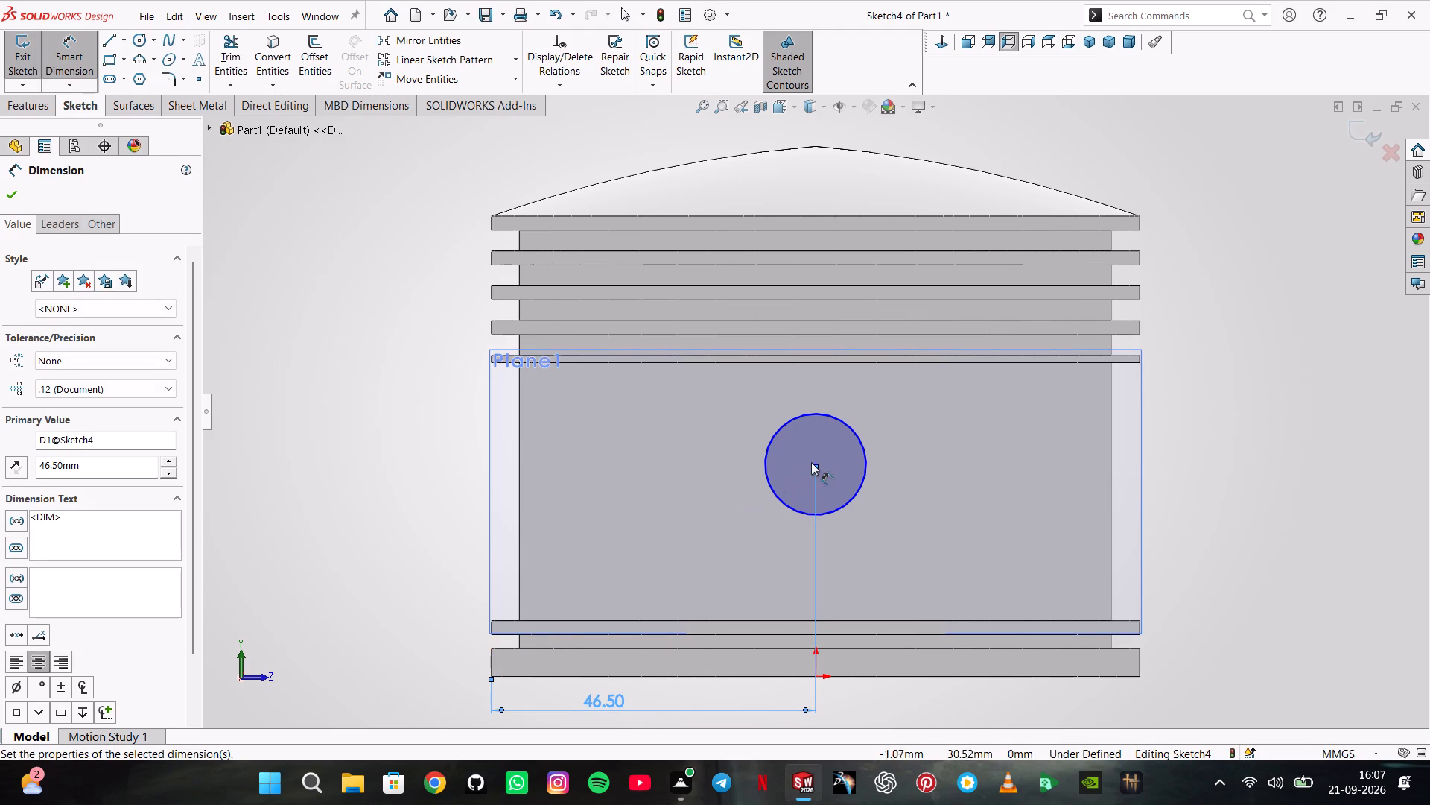
Dimension the circle's centre above the piston's bottom edge at 37 mm and correct that height to 27 mm.
click(816, 461)
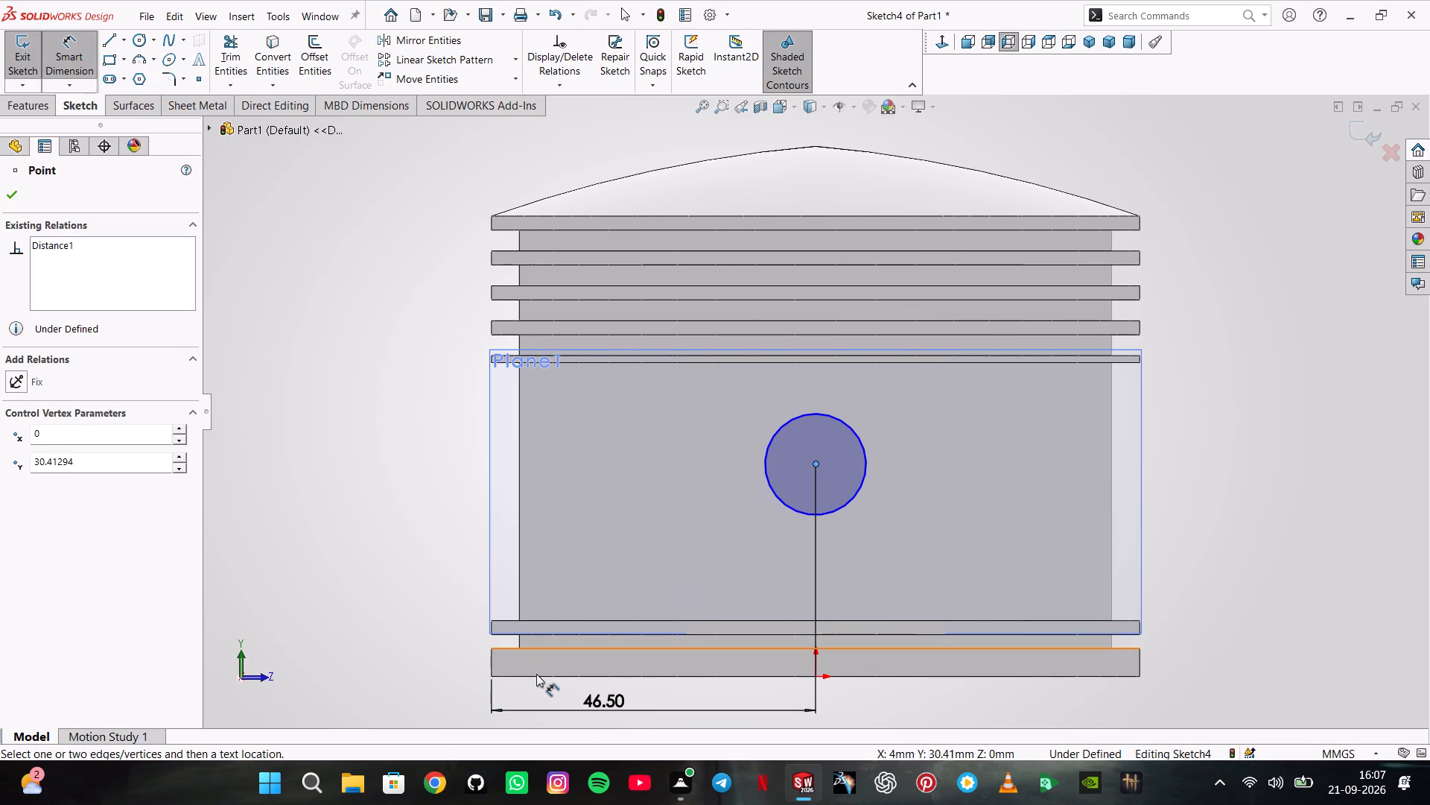
click(538, 677)
click(425, 590)
text(37)
key(Return)
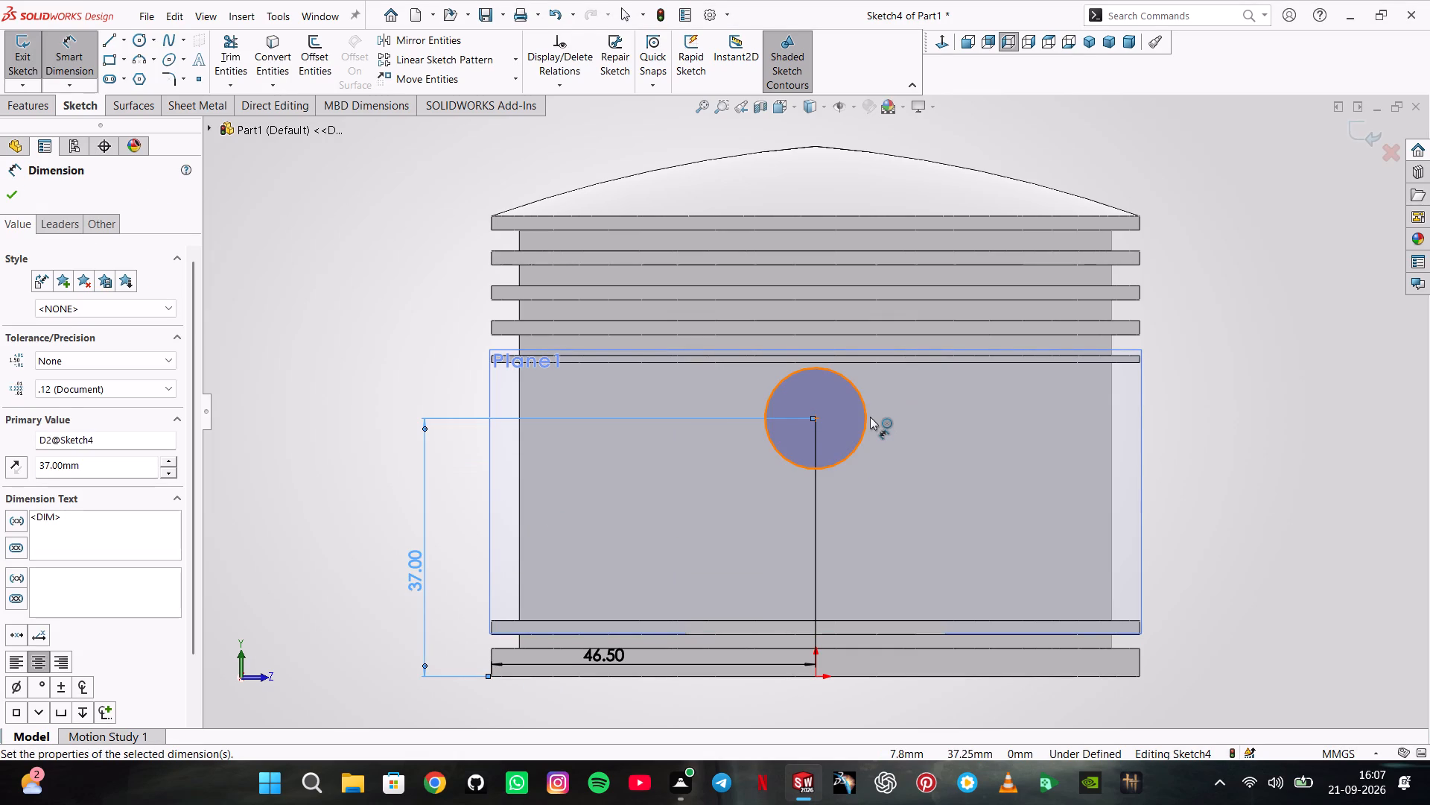
click(405, 573)
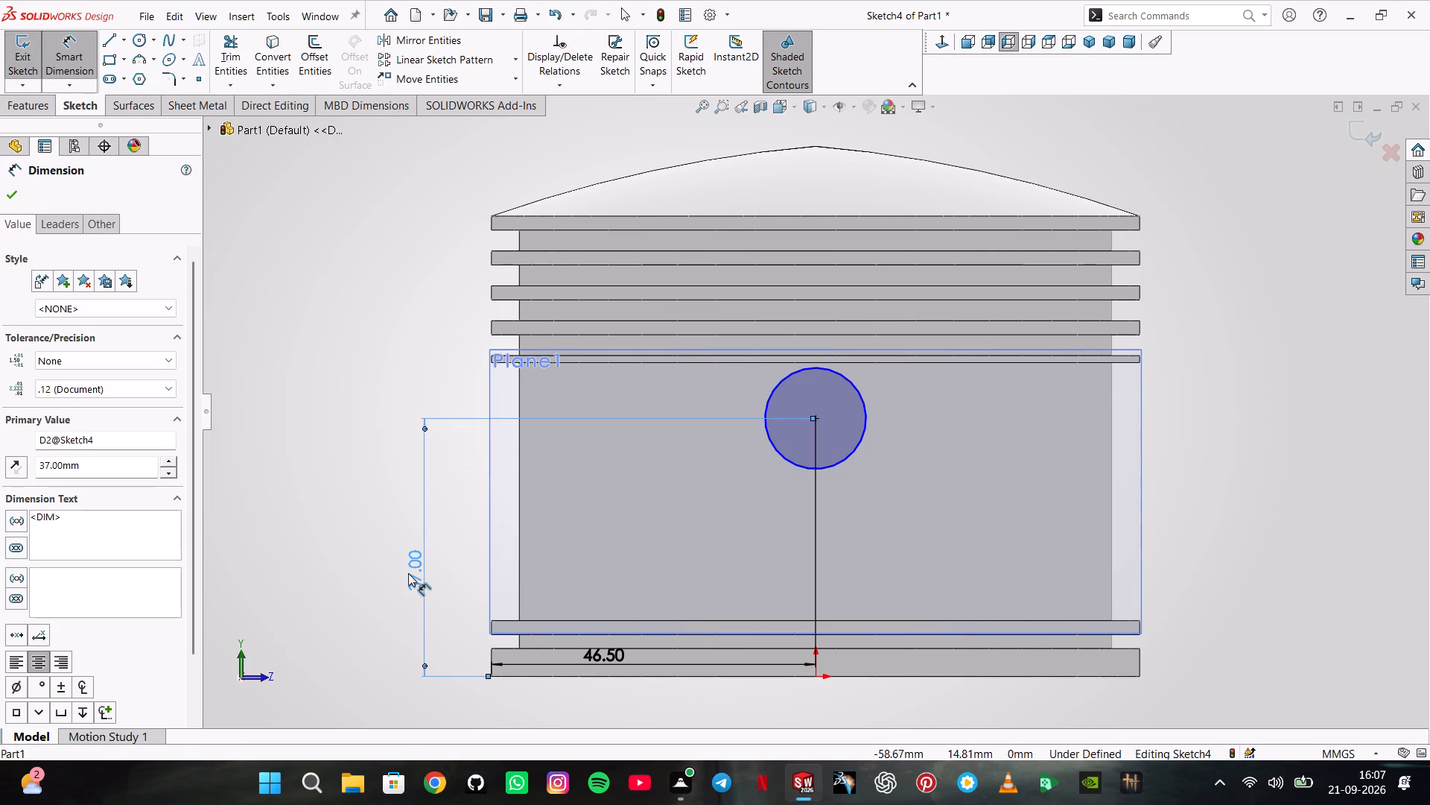
double_click(410, 572)
text(27)
key(Return)
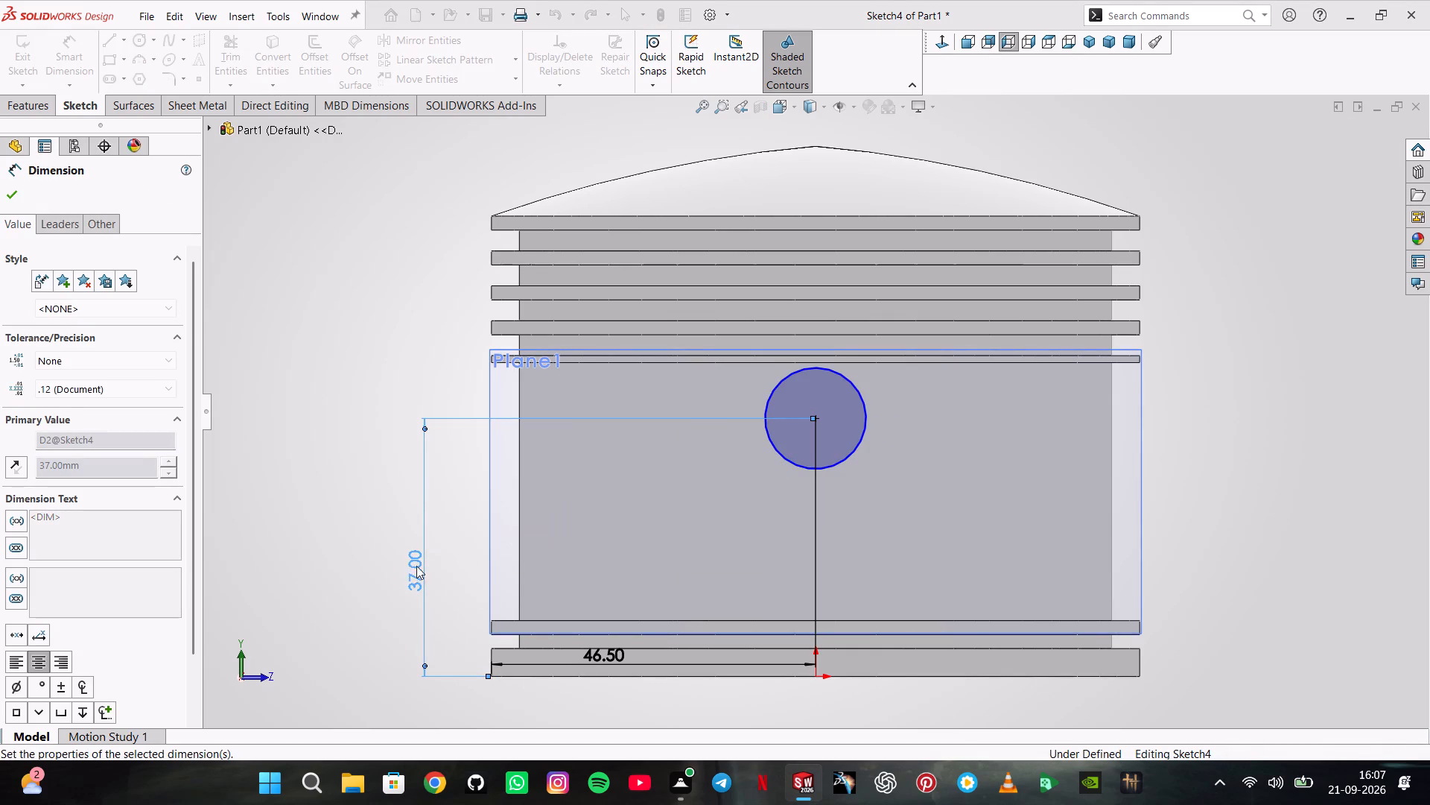
Dimension the circle's diameter as 18*2 (36 mm) and finish dimensioning.
click(867, 491)
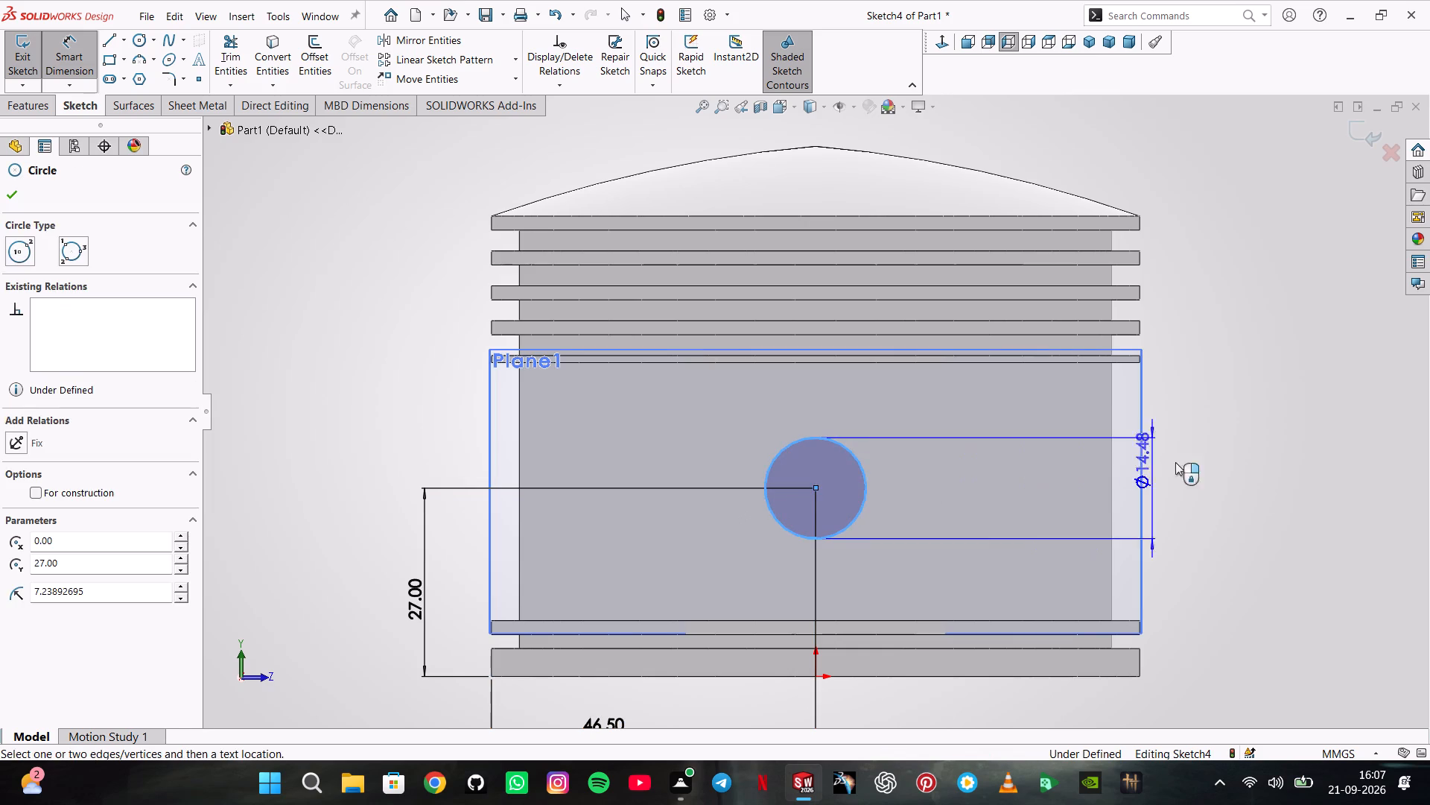
click(1192, 464)
text(18*2)
key(Return)
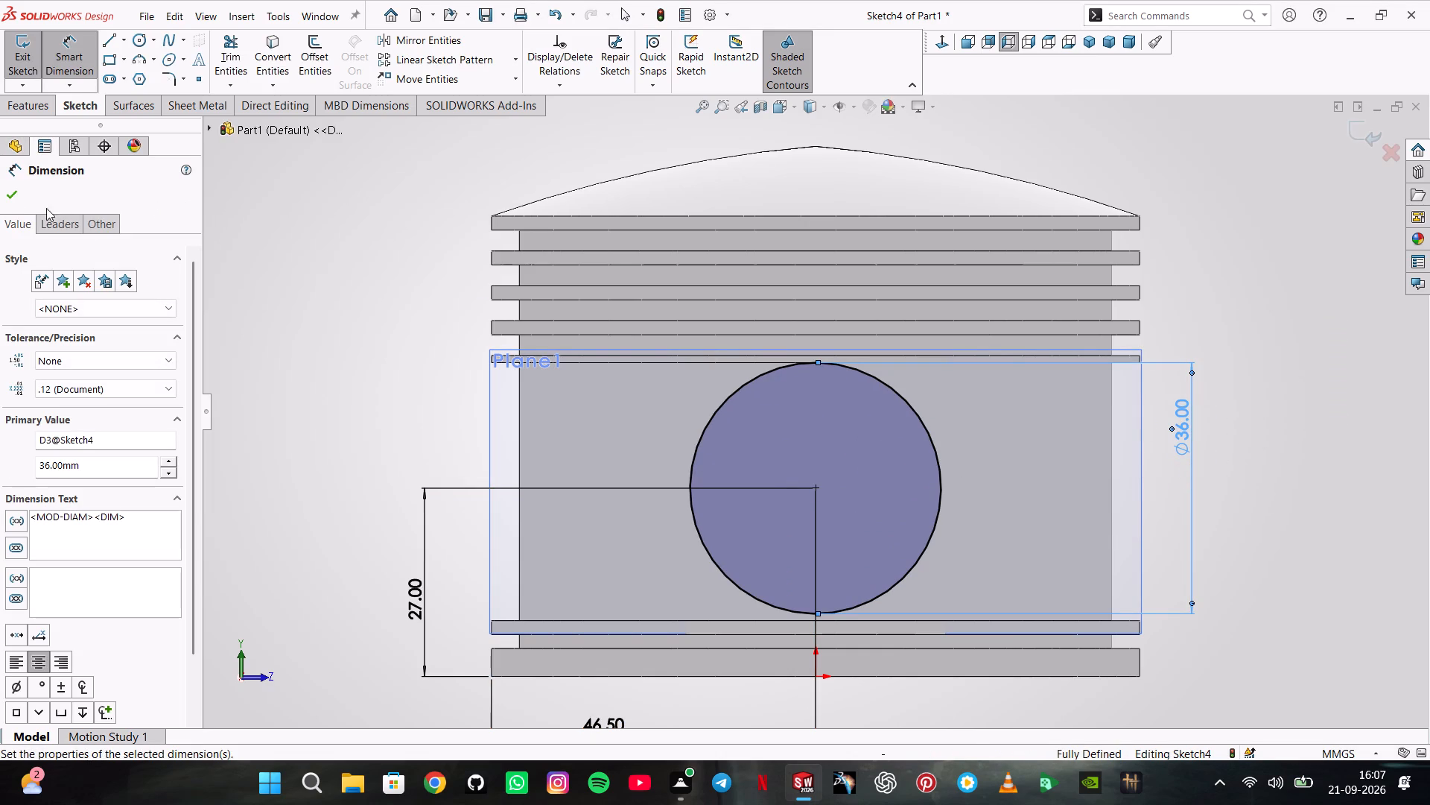
click(10, 196)
Cut the 36 mm circle into the skirt with a blind extruded cut 4 mm deep.
click(31, 116)
click(32, 113)
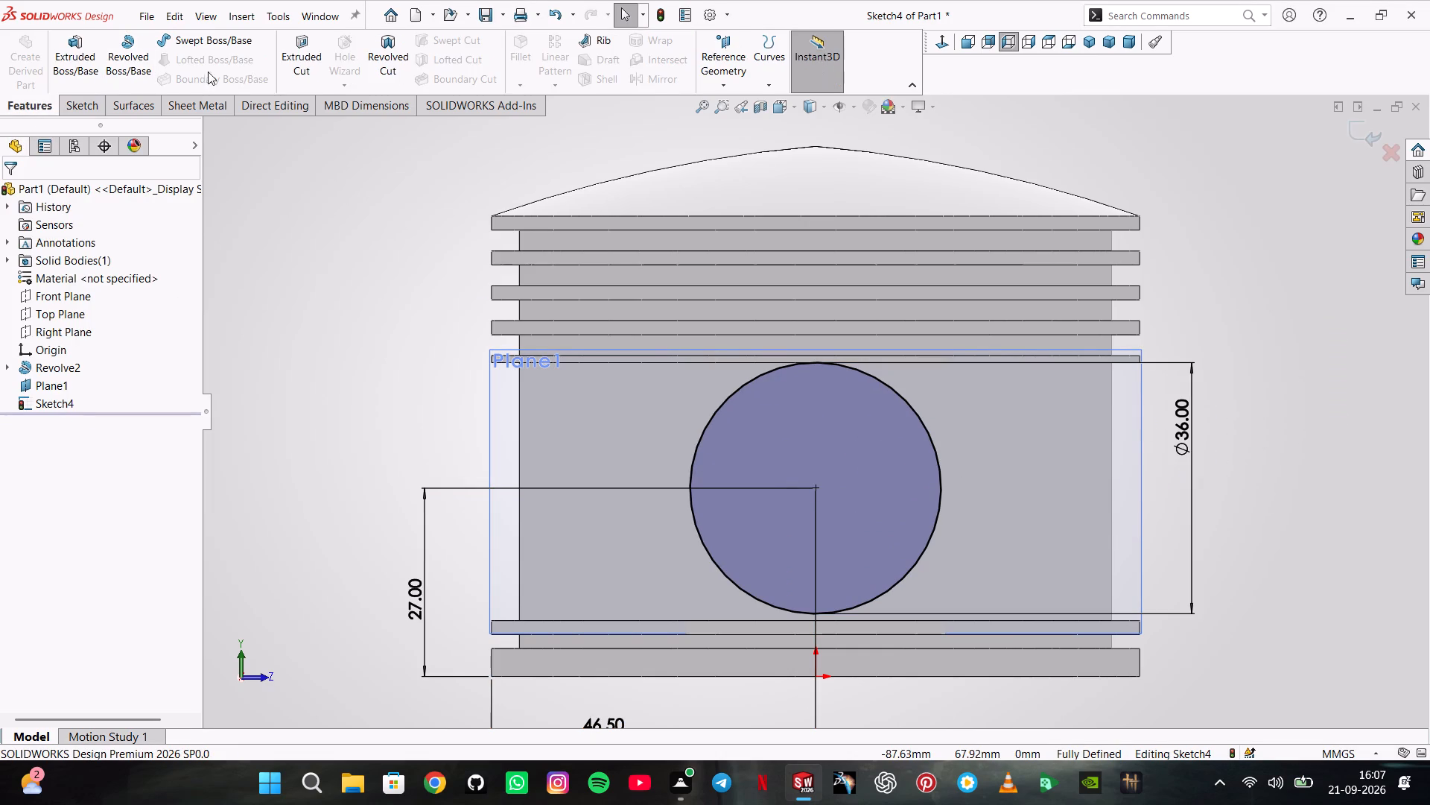
click(305, 47)
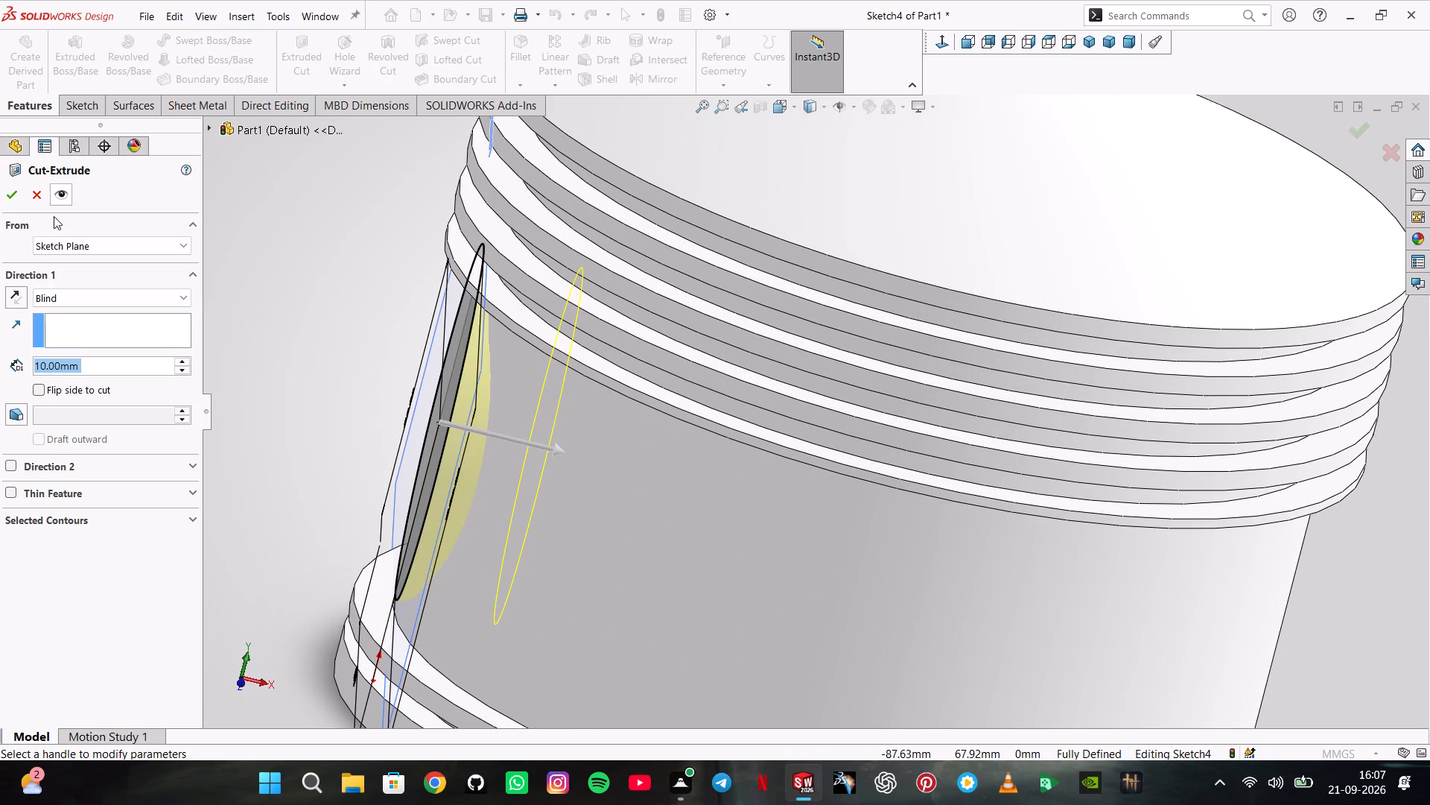
key(4)
key(Return)
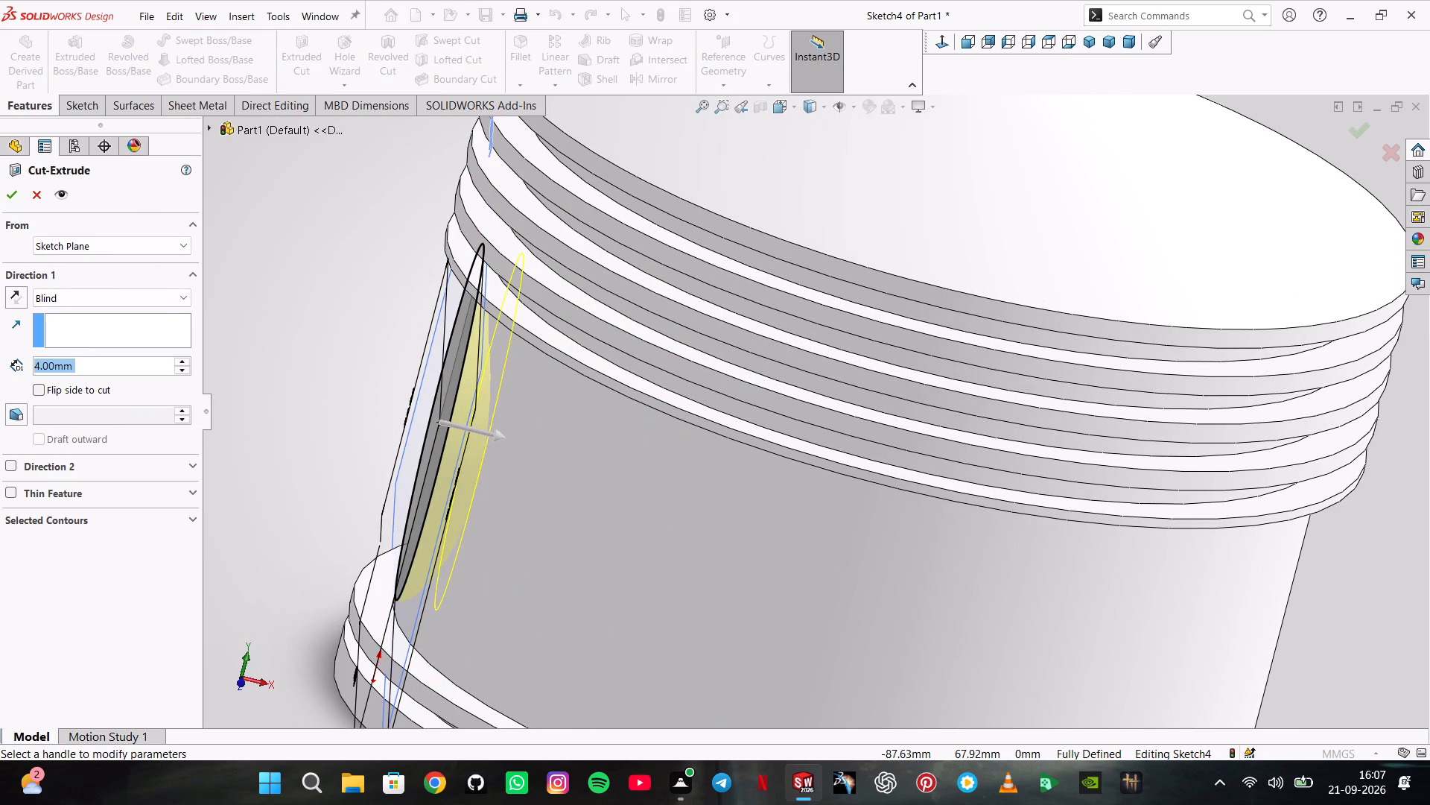
key(Return)
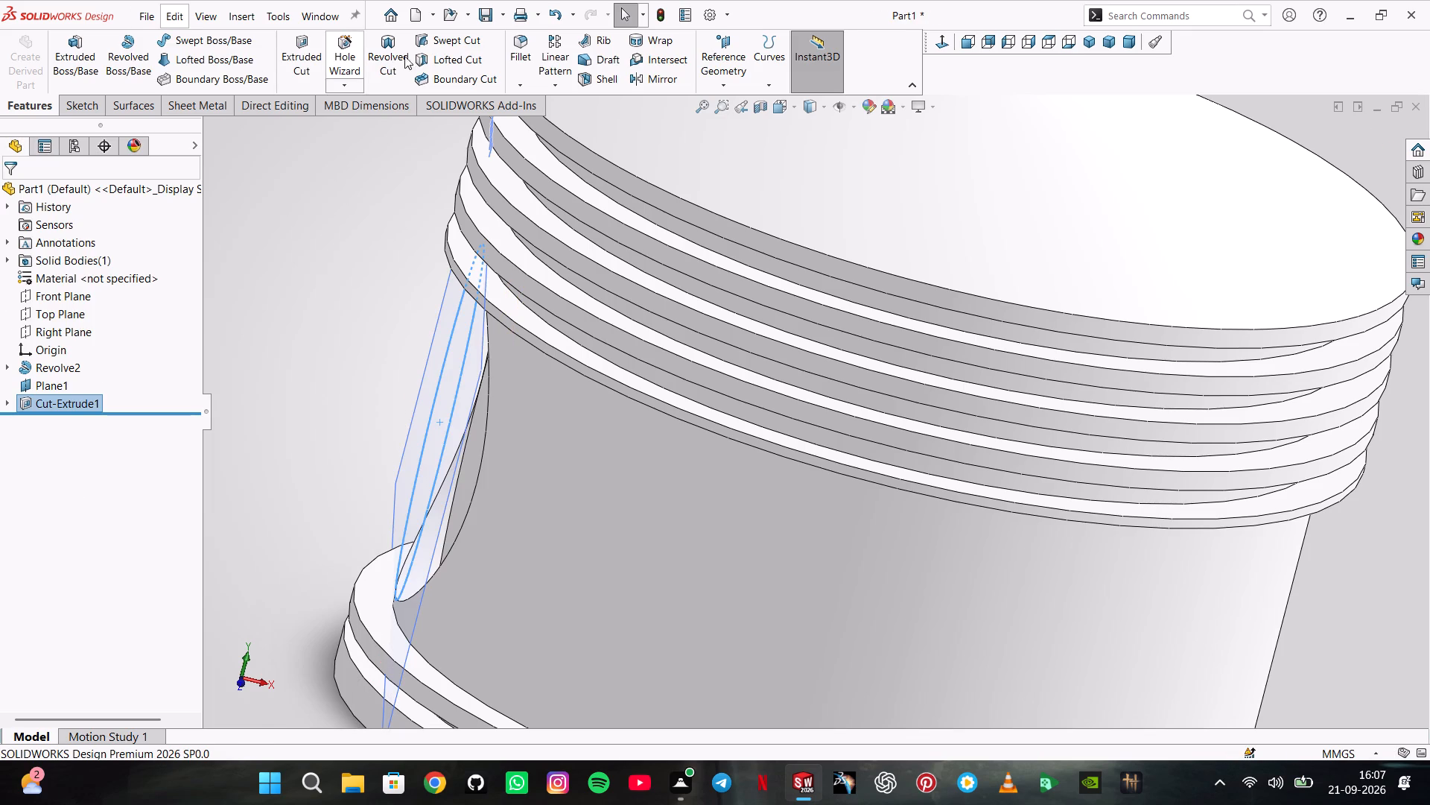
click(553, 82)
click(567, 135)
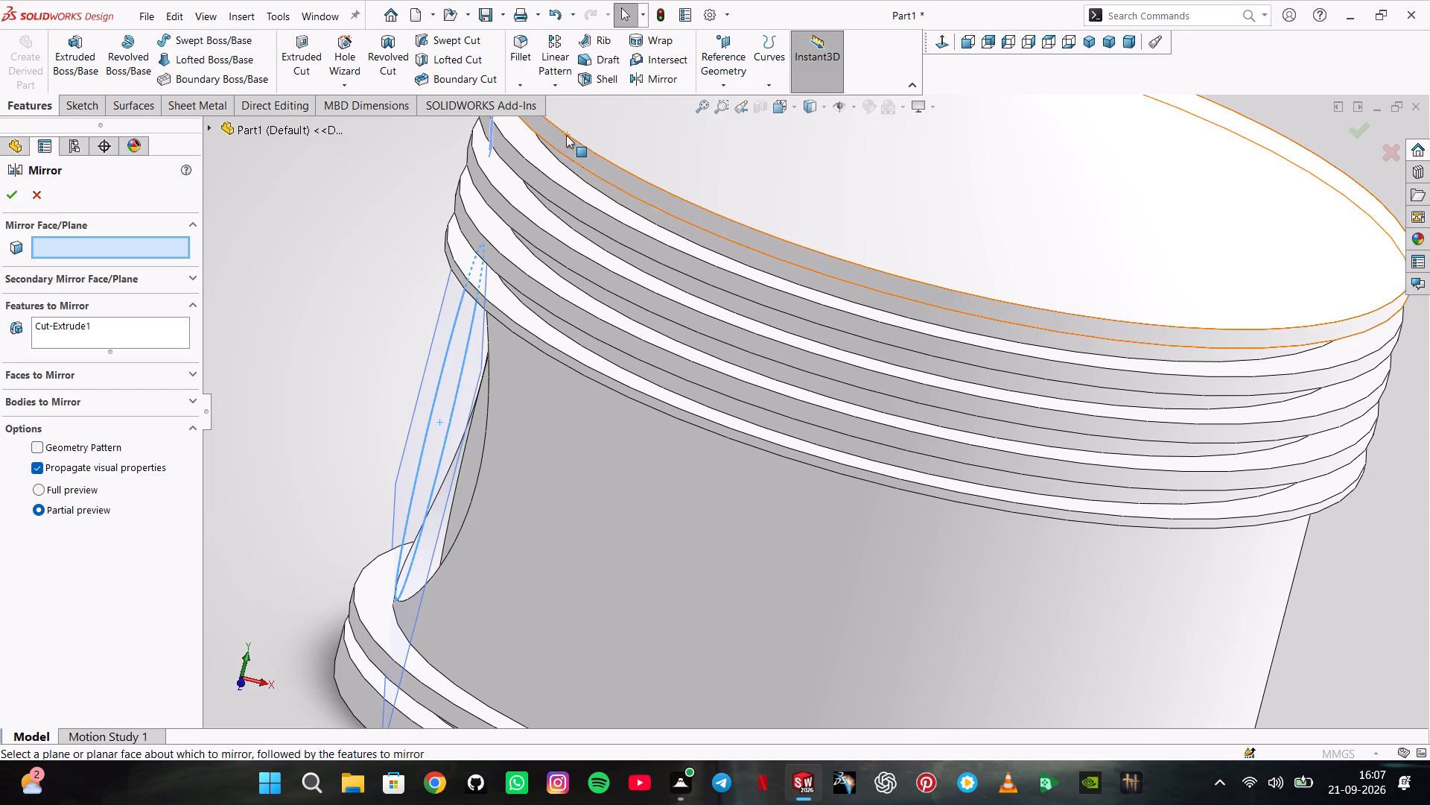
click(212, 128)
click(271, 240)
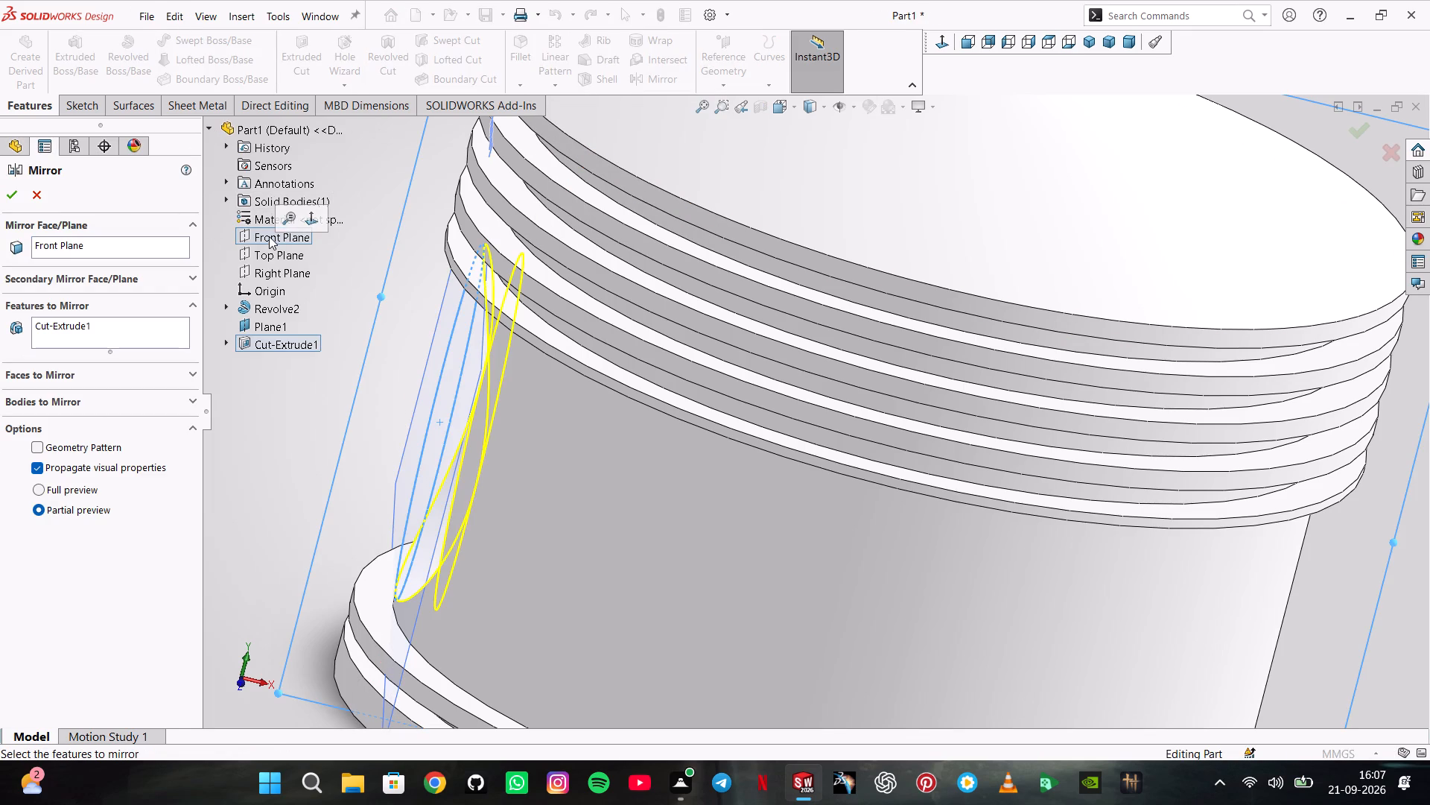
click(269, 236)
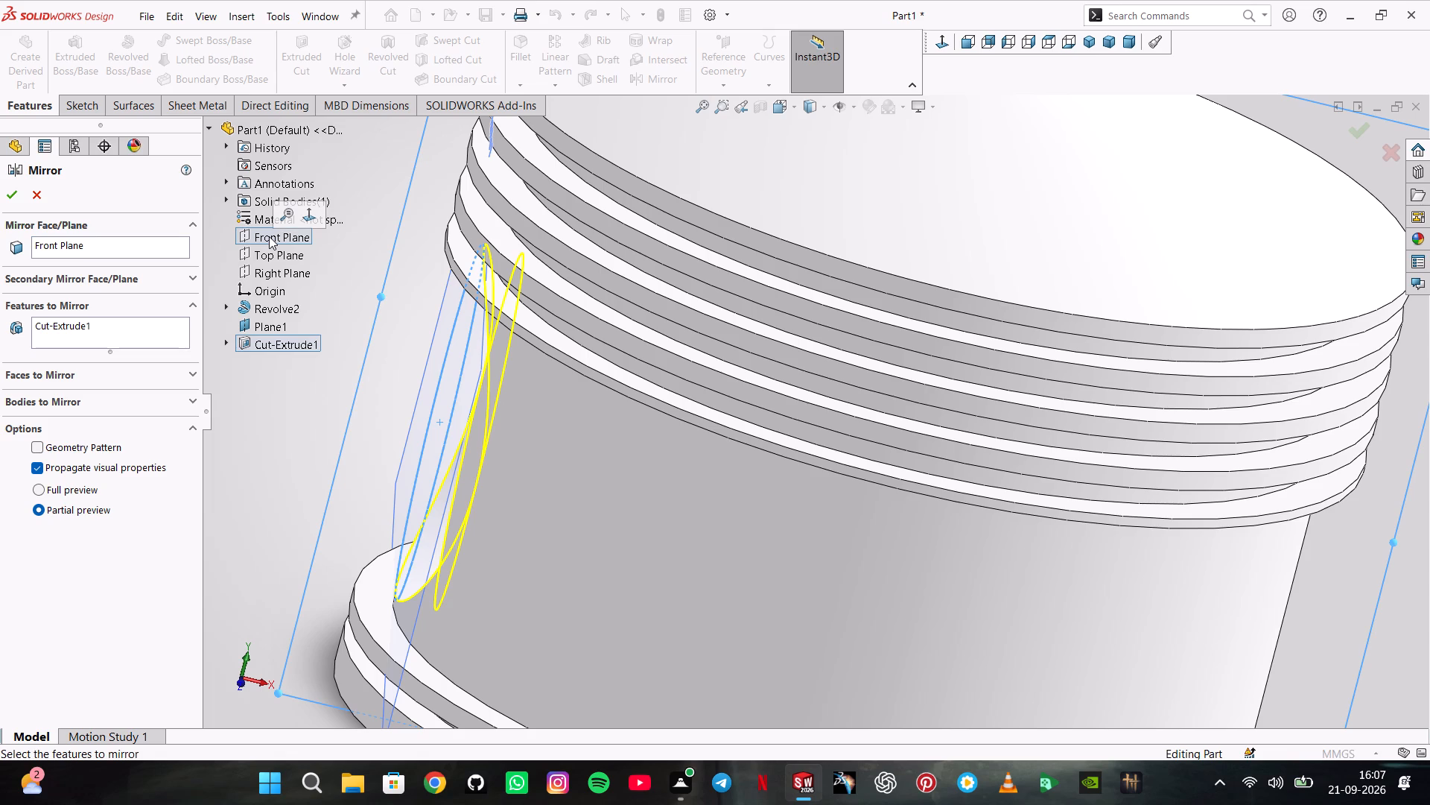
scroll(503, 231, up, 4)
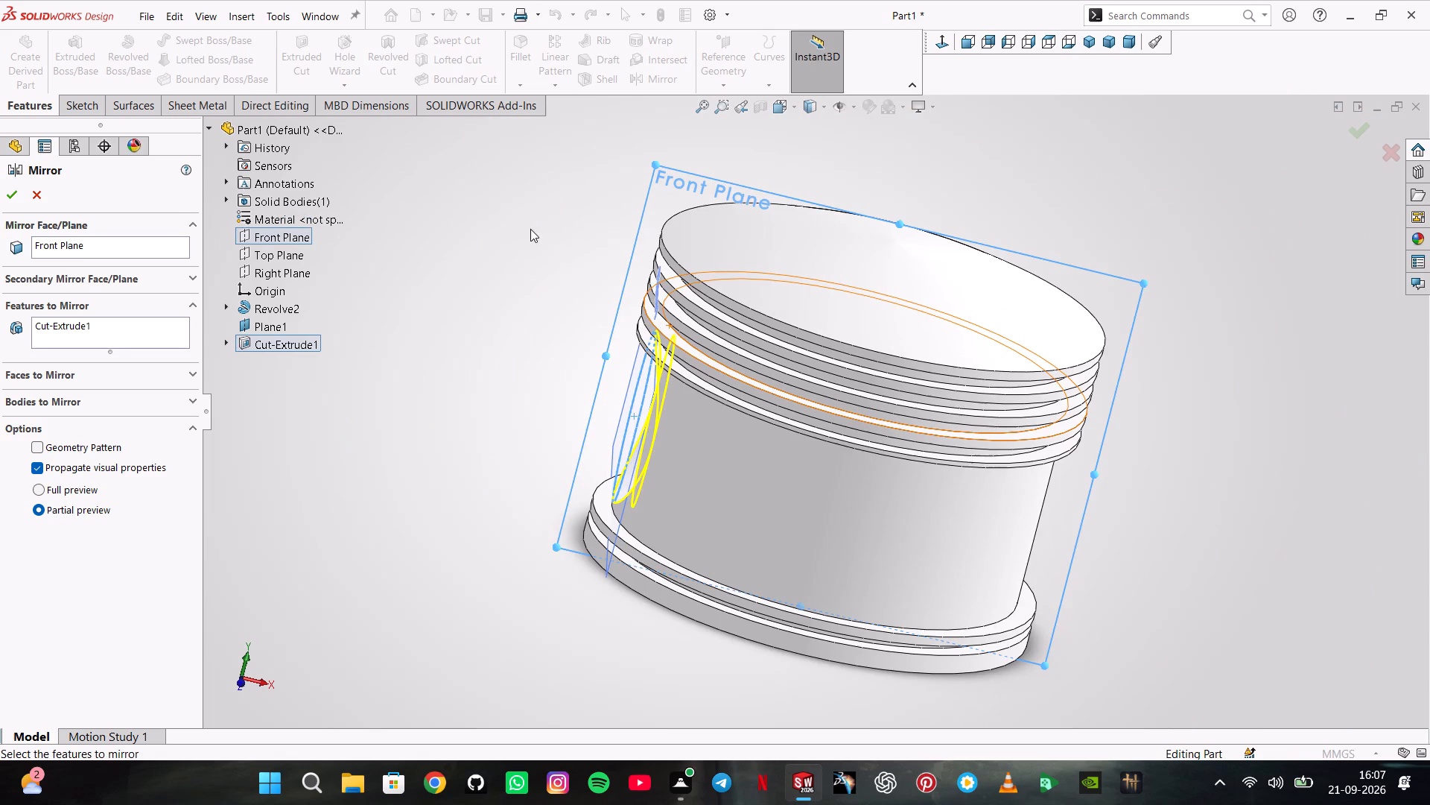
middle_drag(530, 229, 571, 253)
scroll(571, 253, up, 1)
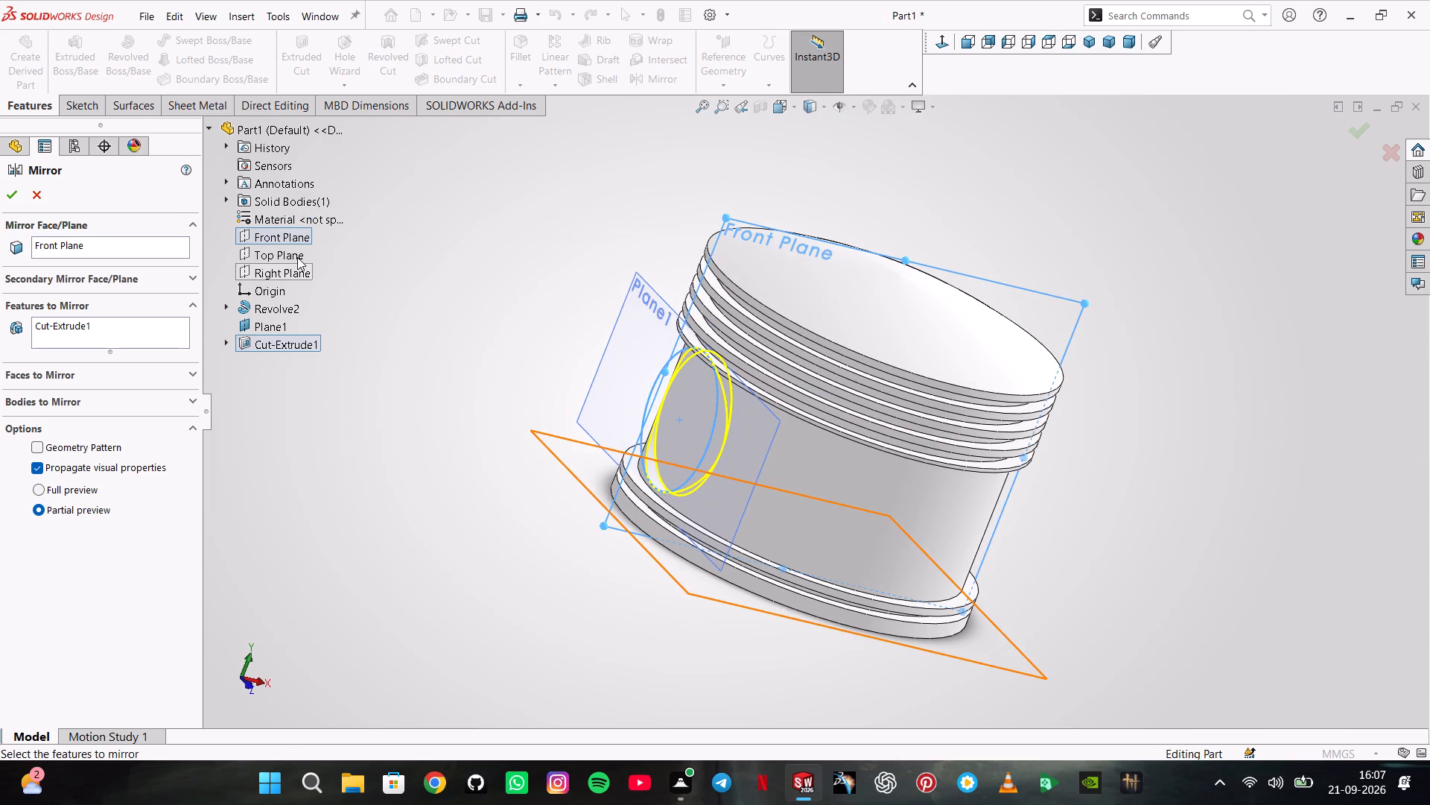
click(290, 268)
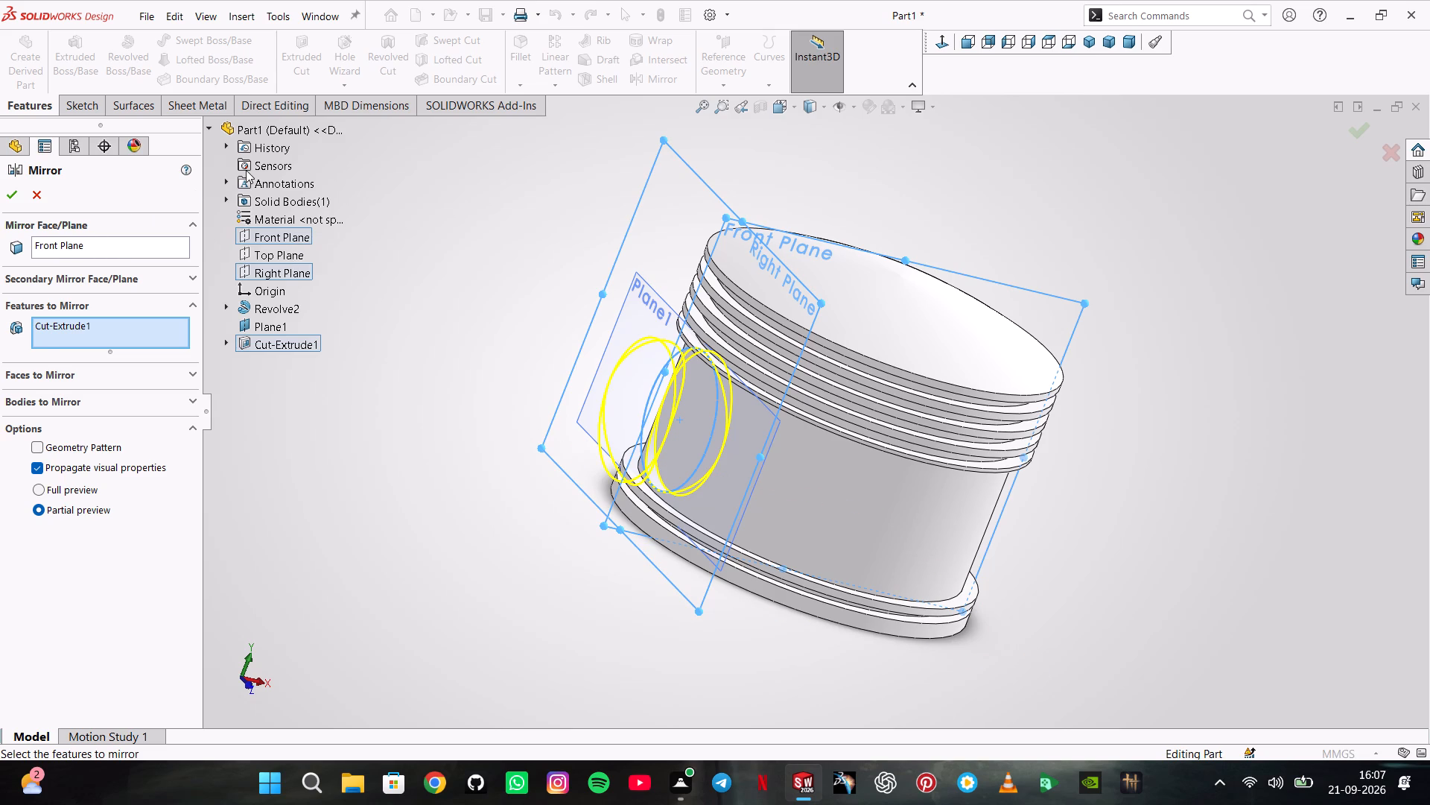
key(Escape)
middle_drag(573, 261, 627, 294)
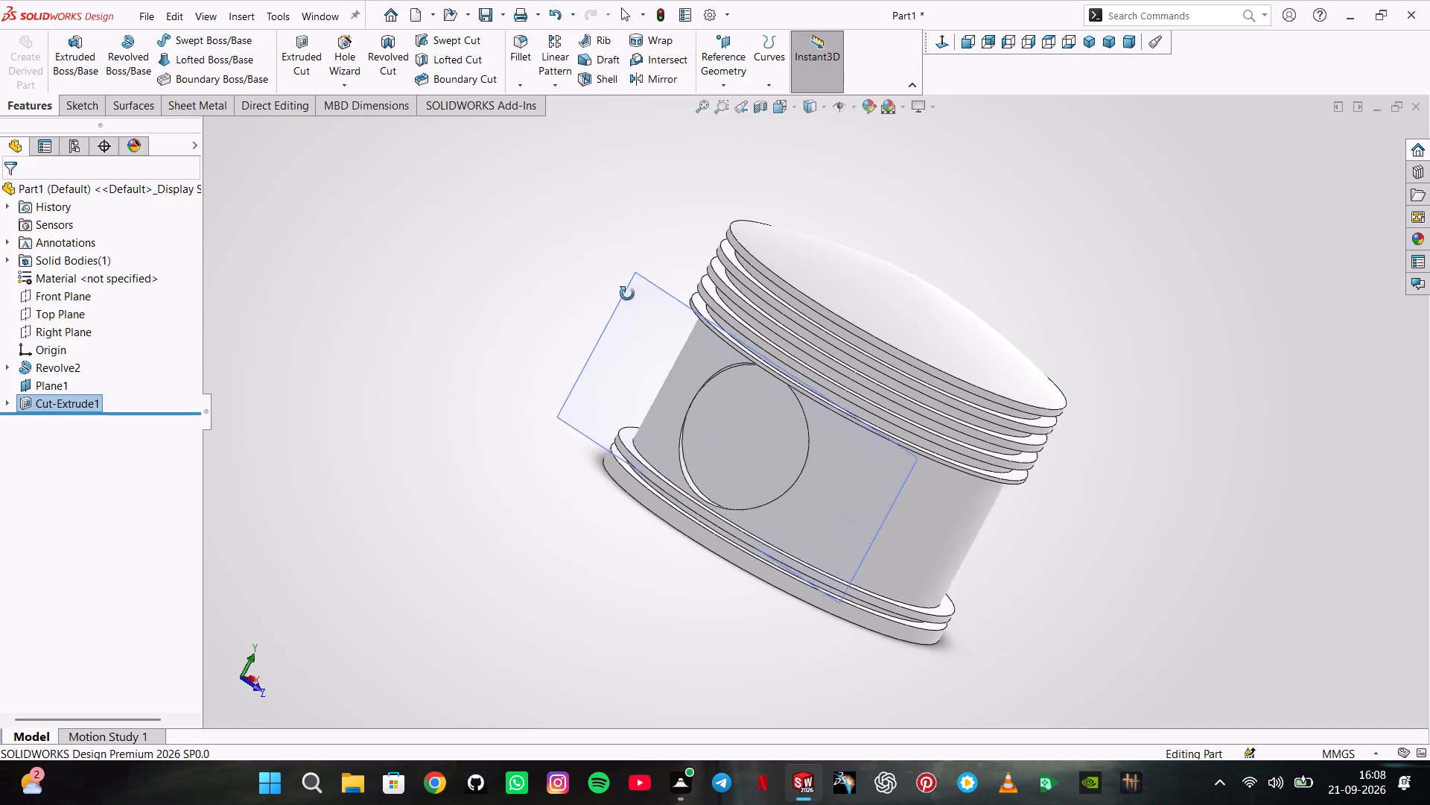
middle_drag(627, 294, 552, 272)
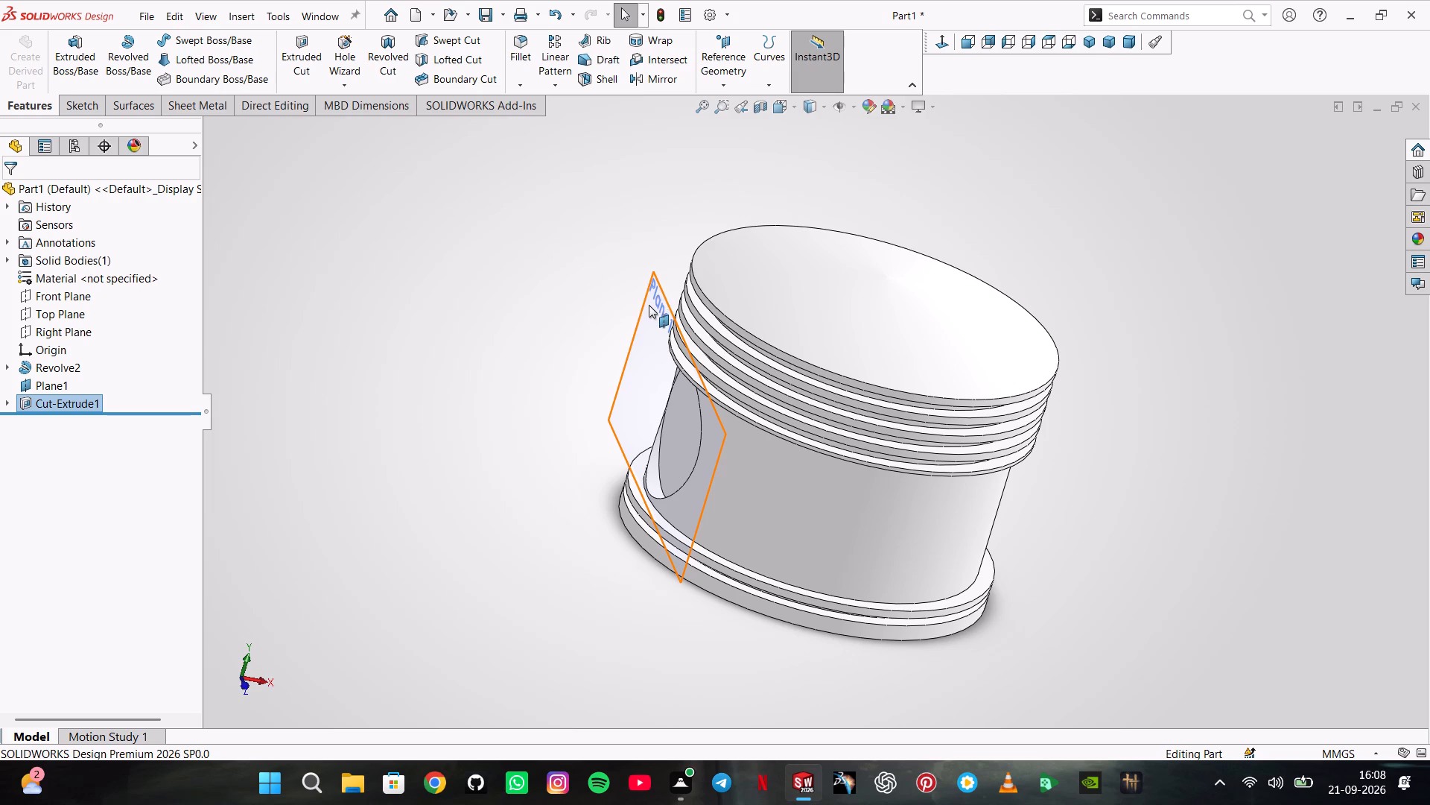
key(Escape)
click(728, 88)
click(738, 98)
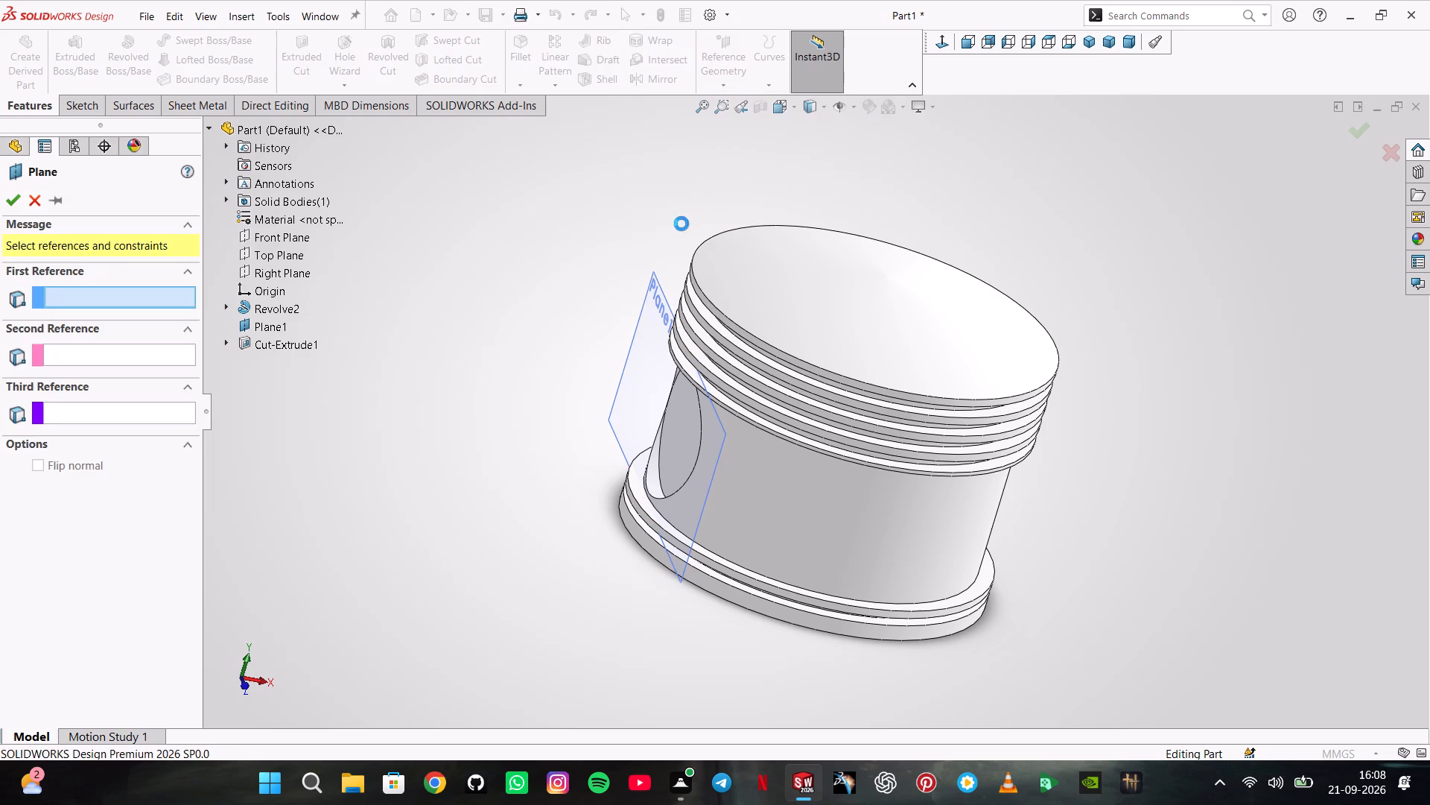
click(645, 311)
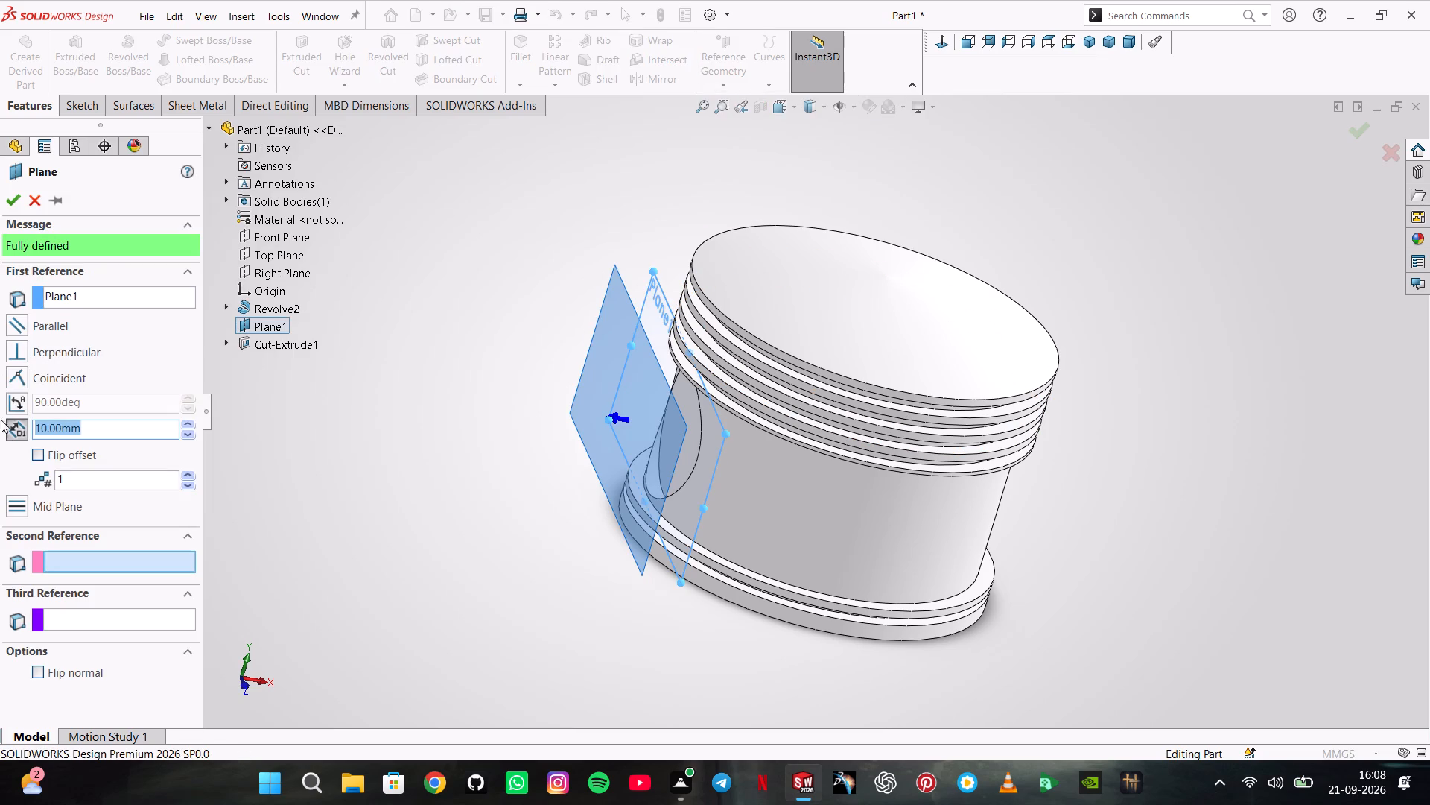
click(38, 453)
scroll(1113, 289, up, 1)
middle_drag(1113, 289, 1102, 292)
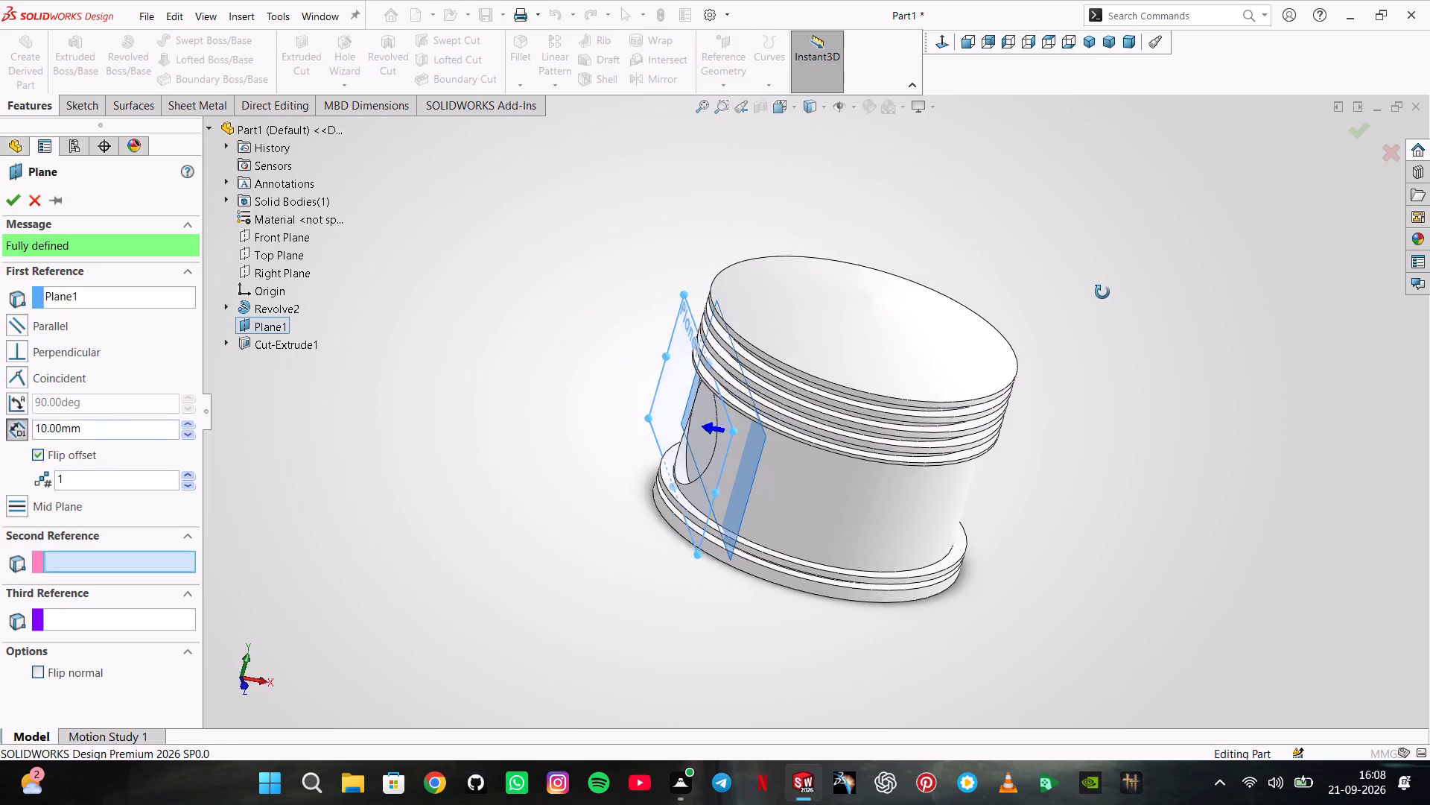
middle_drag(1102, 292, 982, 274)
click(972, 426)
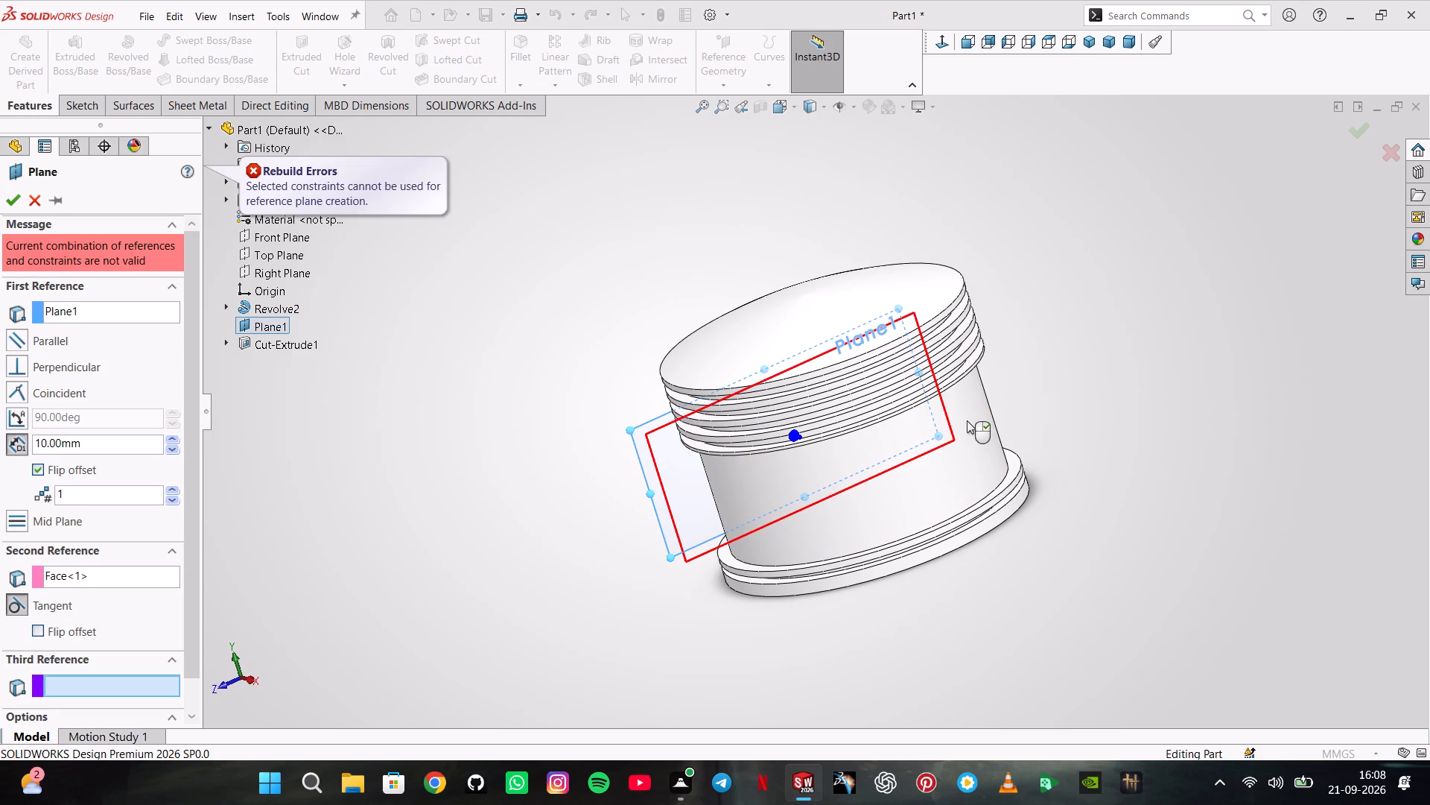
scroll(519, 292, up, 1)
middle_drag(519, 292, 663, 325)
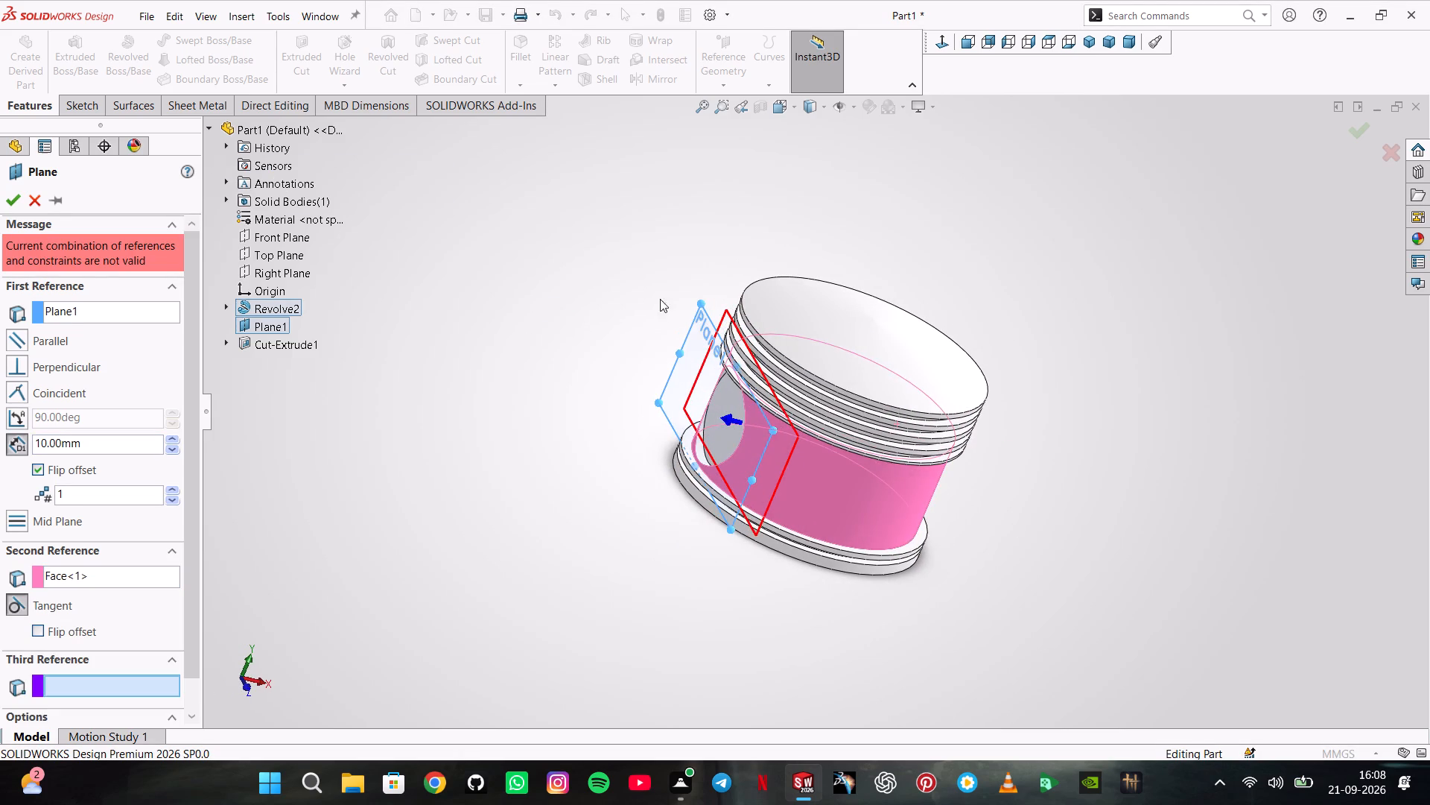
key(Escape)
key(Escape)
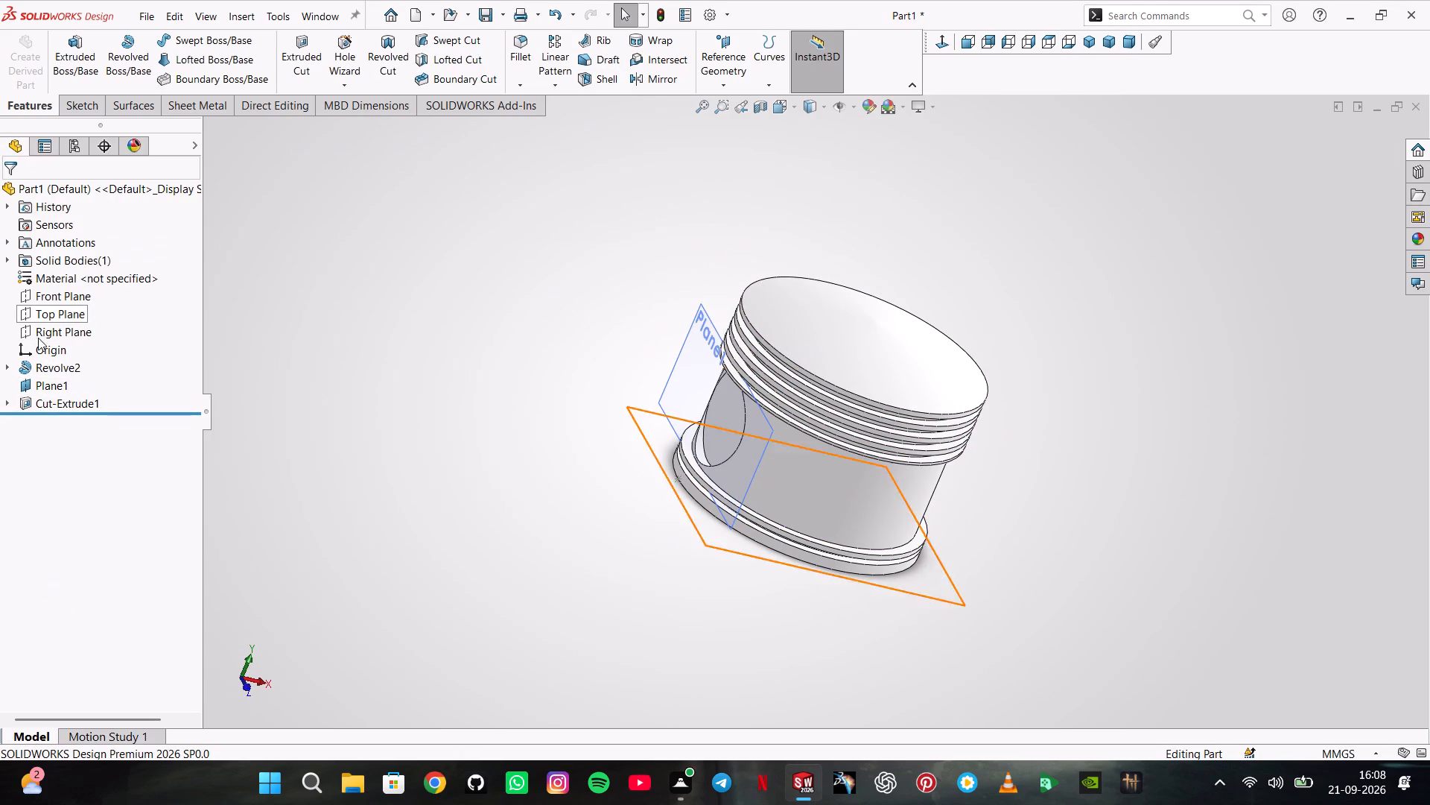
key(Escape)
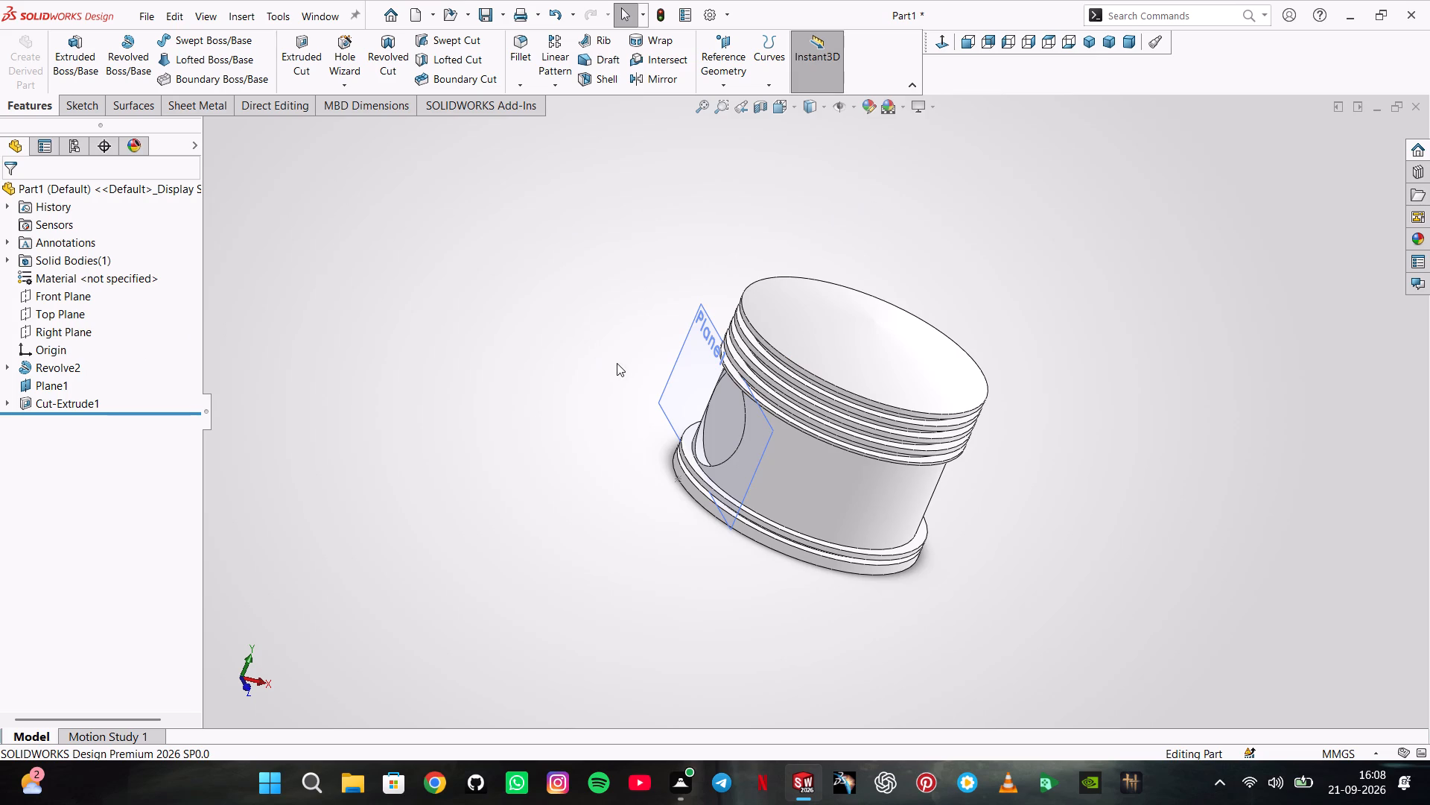
Undo the extruded cut of the circular recess, going back to its circle sketch.
scroll(679, 349, up, 3)
scroll(792, 352, down, 5)
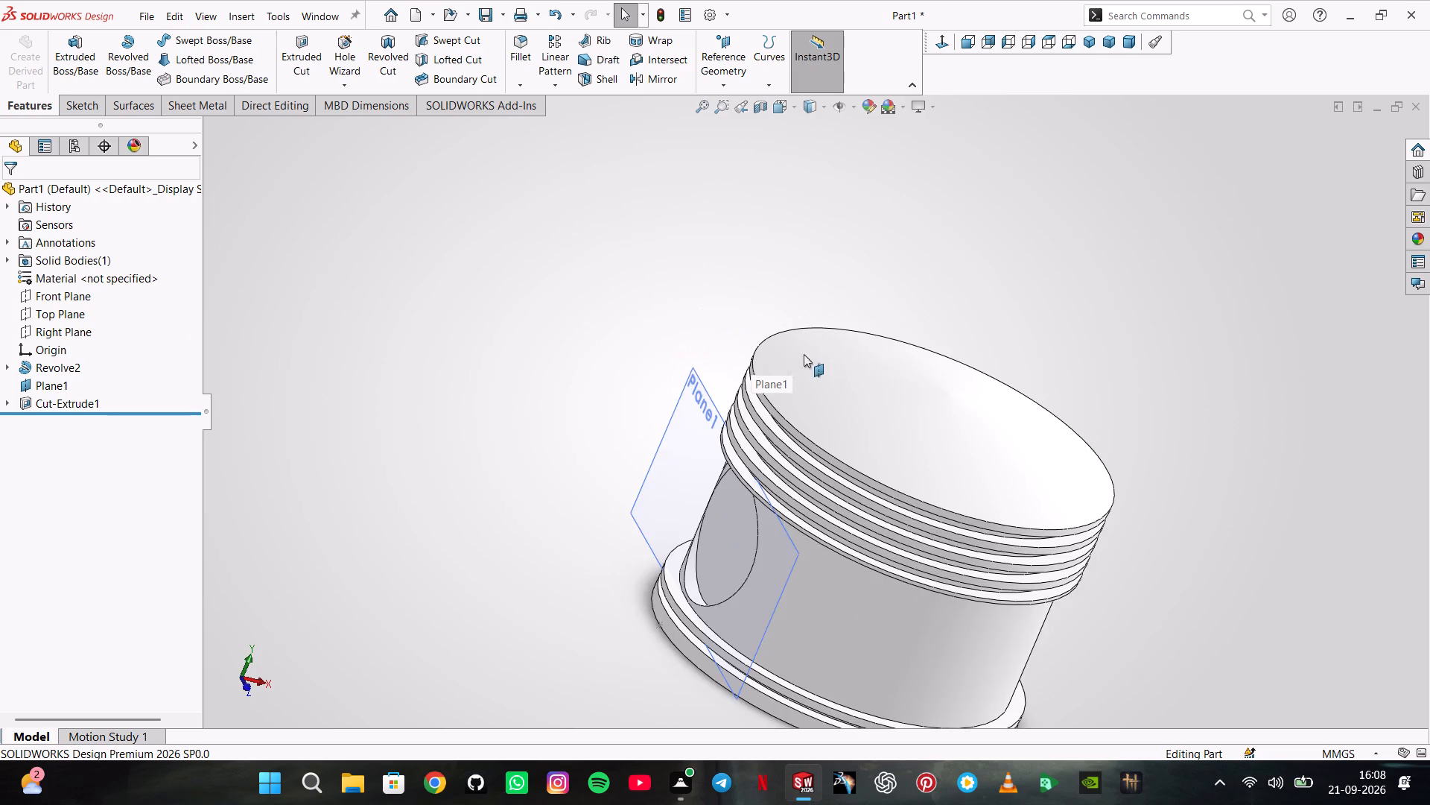
scroll(863, 396, down, 2)
scroll(927, 455, up, 2)
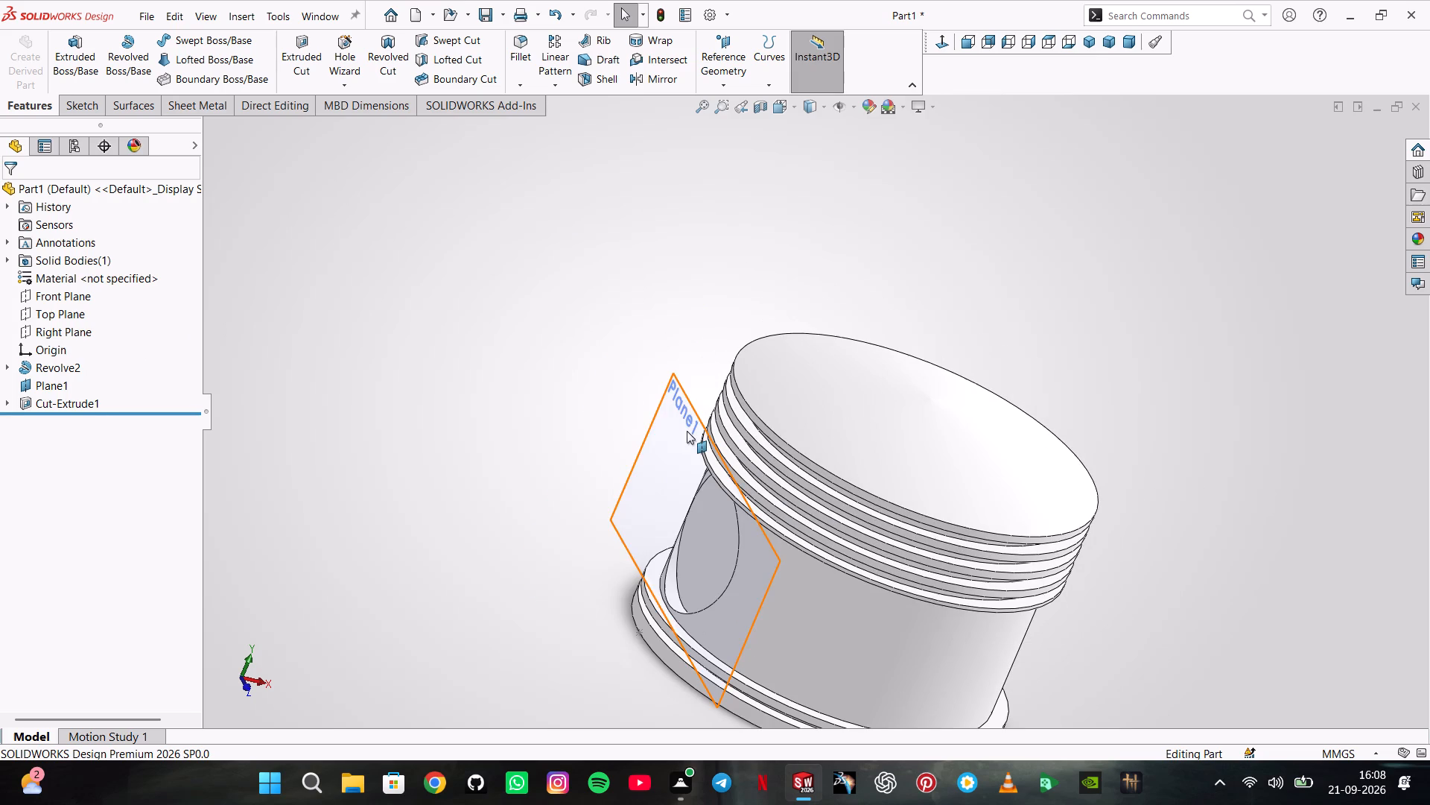
key(ctrl+z)
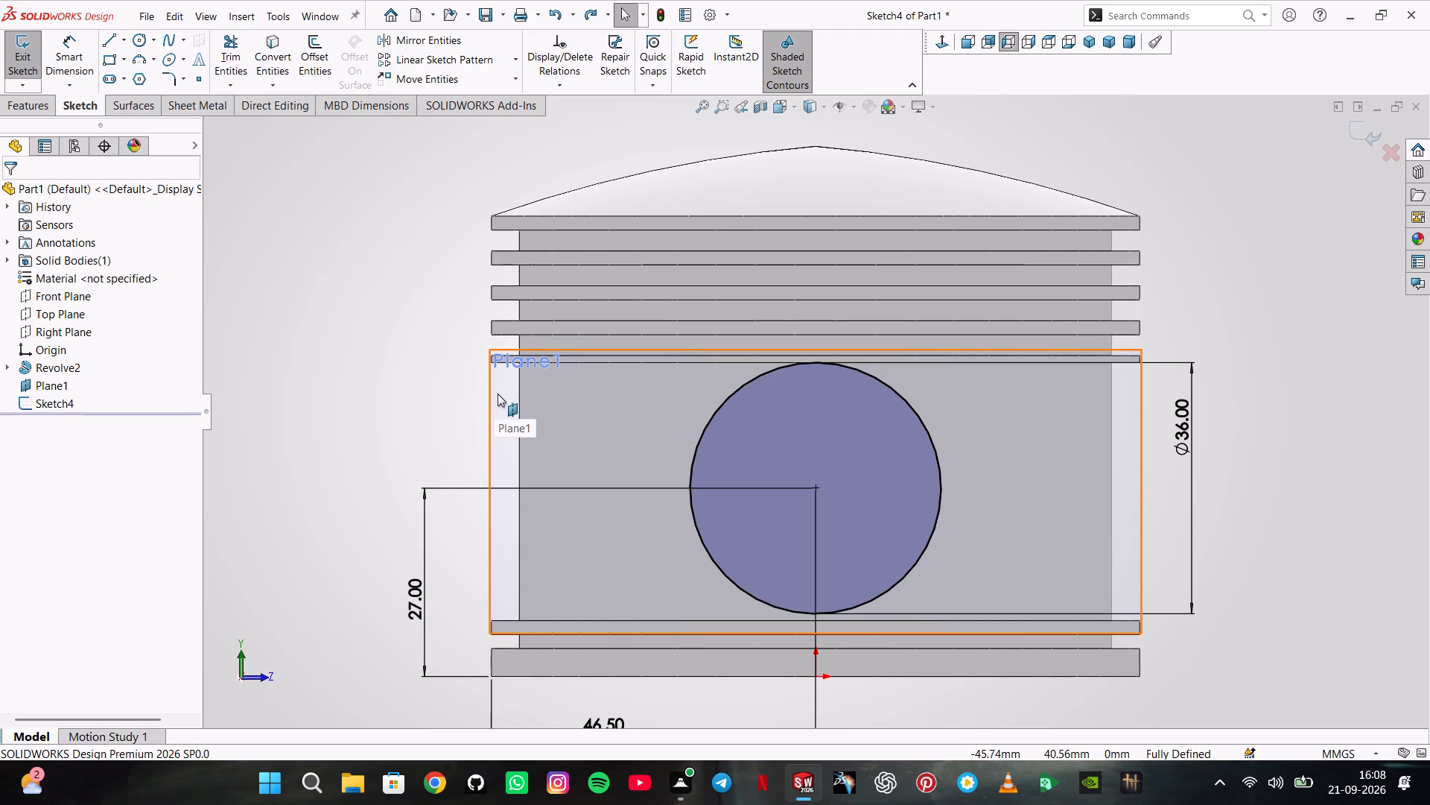
Undo the circle sketch with its dimensions and the skirt-tangent plane, back to the plain revolved piston.
click(43, 101)
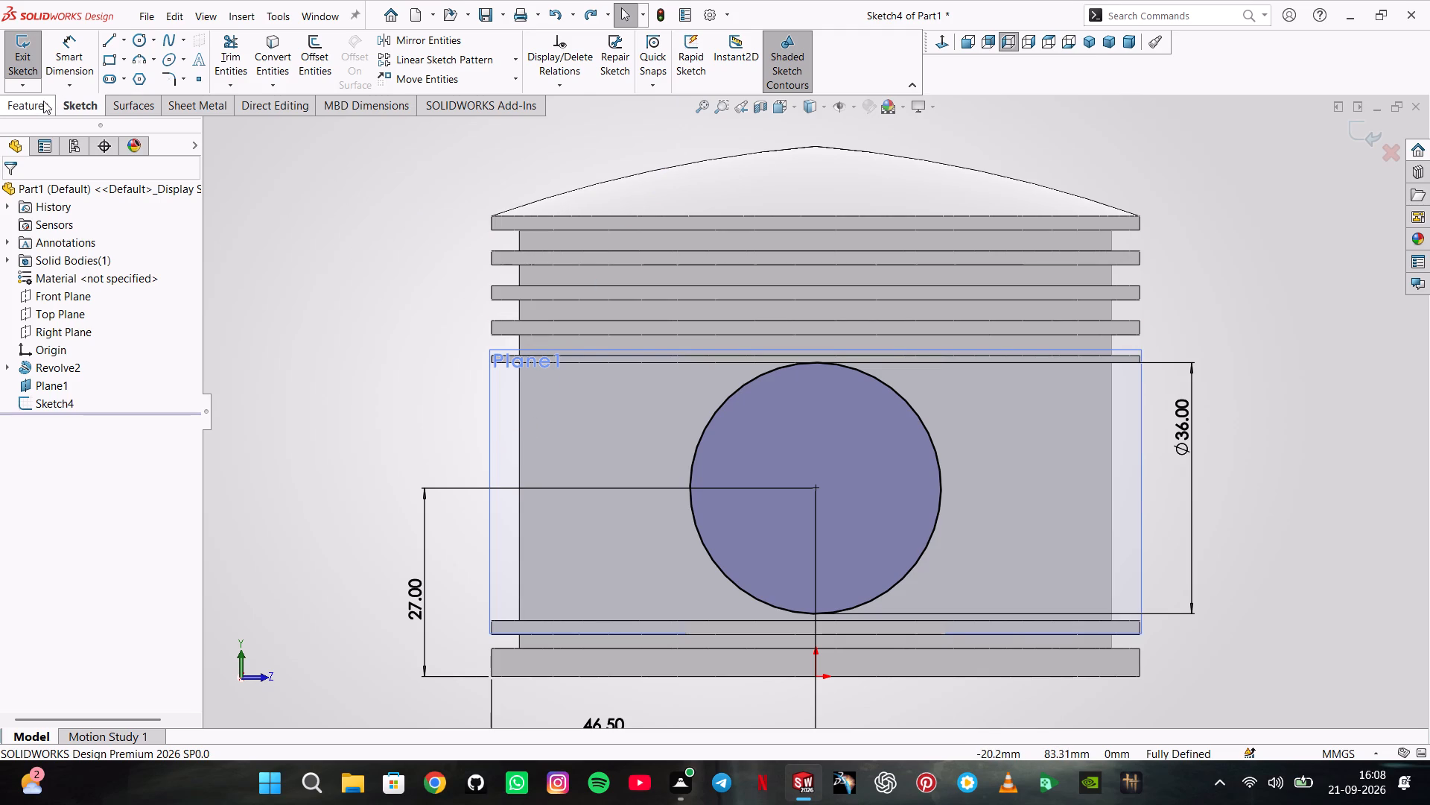
click(728, 82)
click(606, 143)
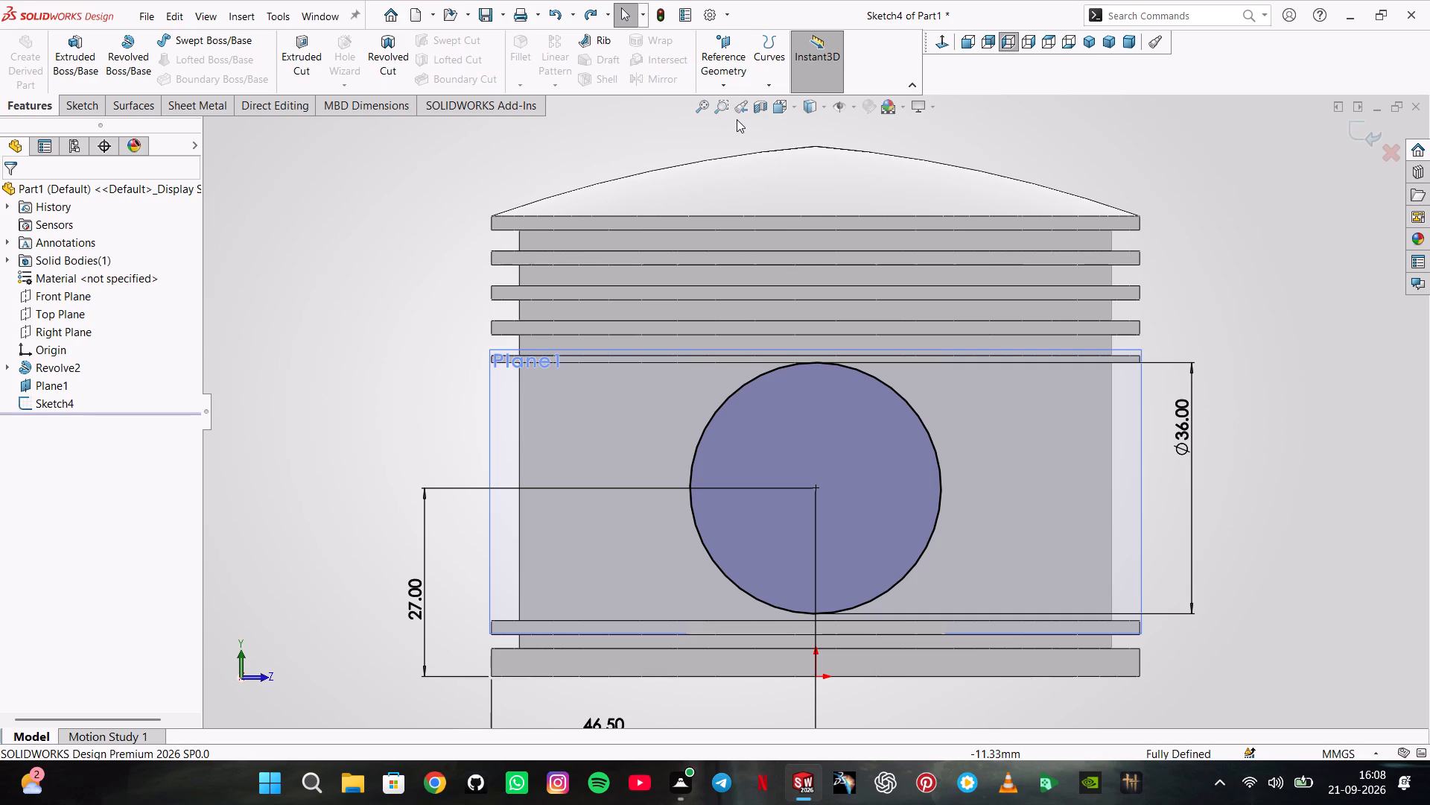
key(ctrl+z)
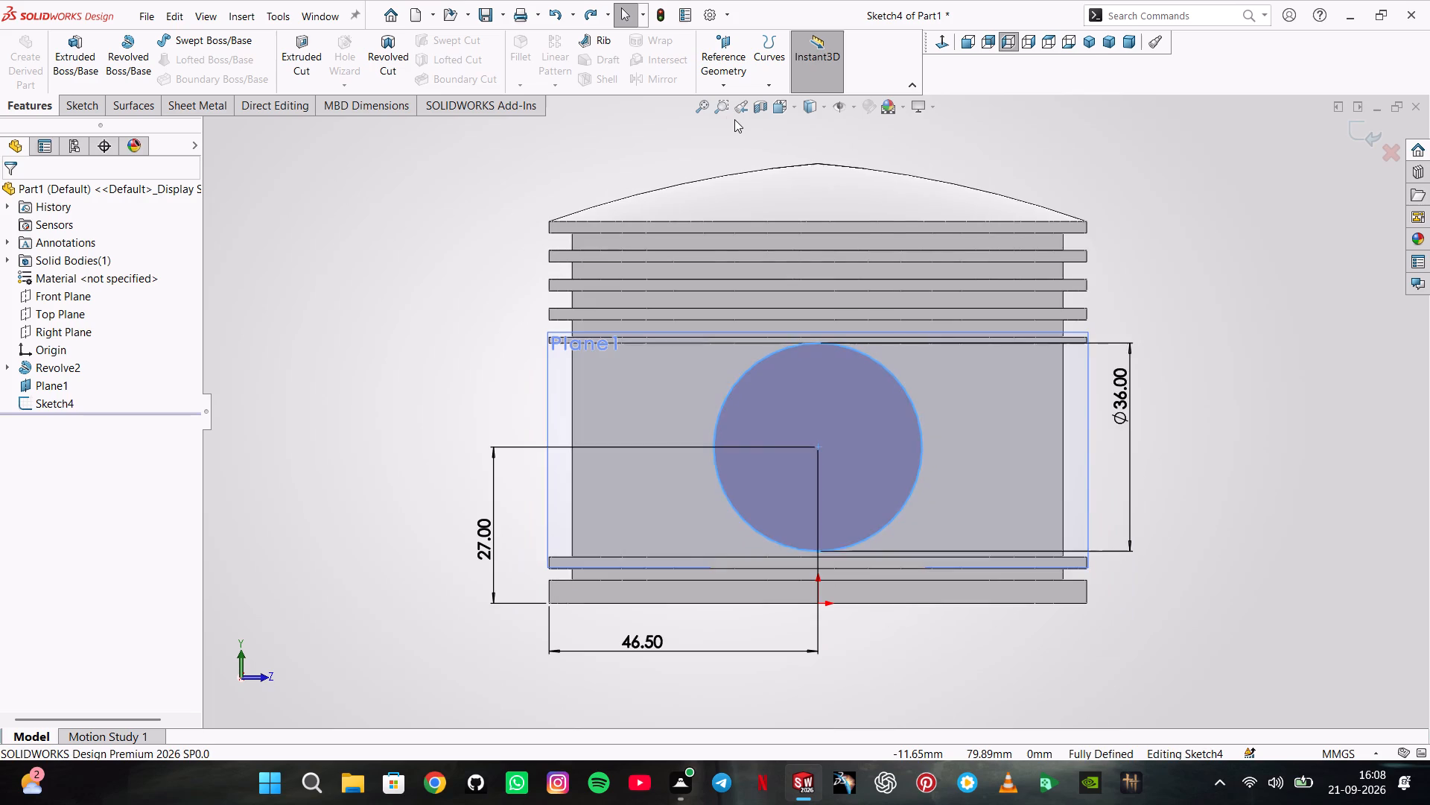
key(ctrl+z)
key(ctrl+z)
key(ctrl+z)
key(ctrl+z)
key(ctrl+z)
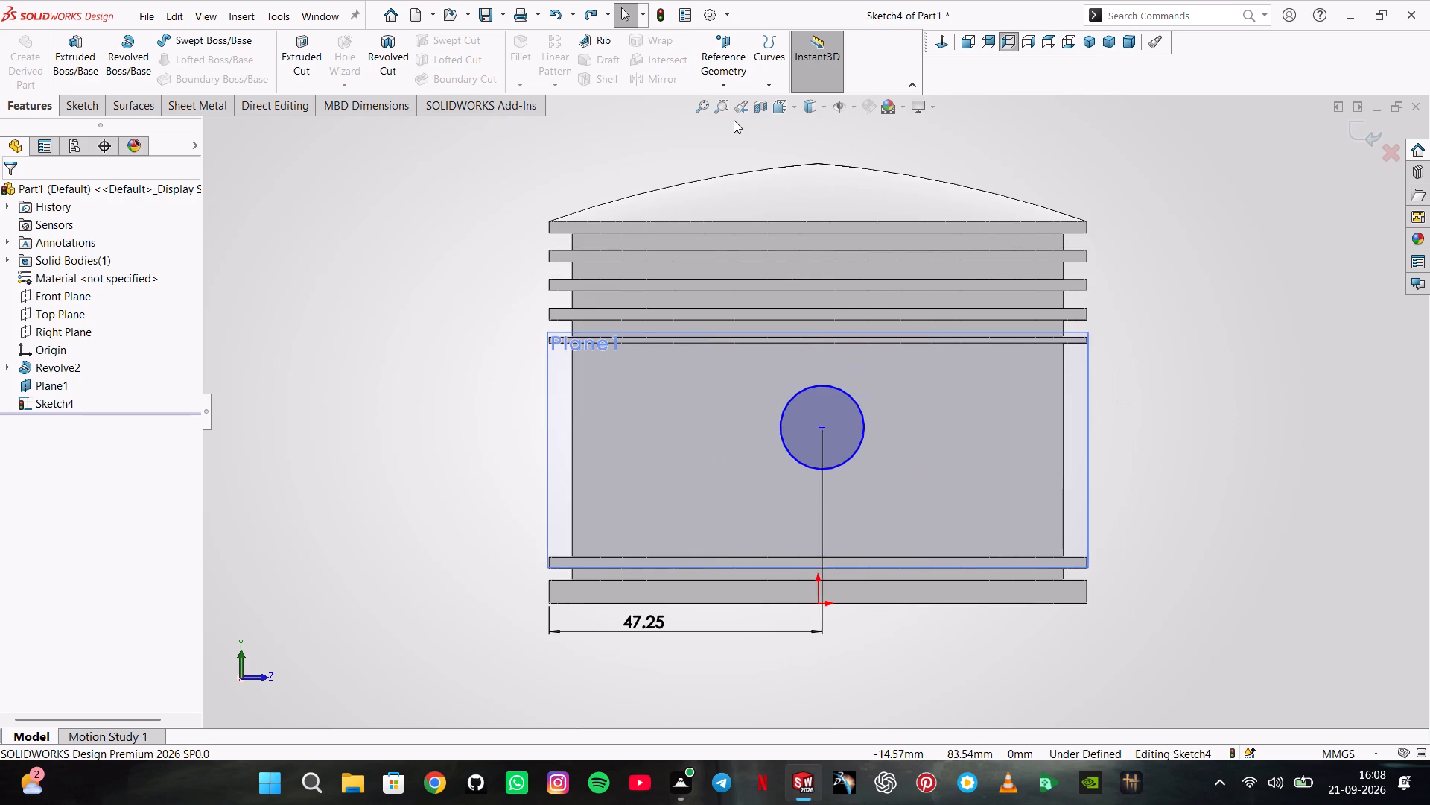
key(ctrl+z)
key(ctrl+z)
key(ctrl+z)
key(ctrl+z)
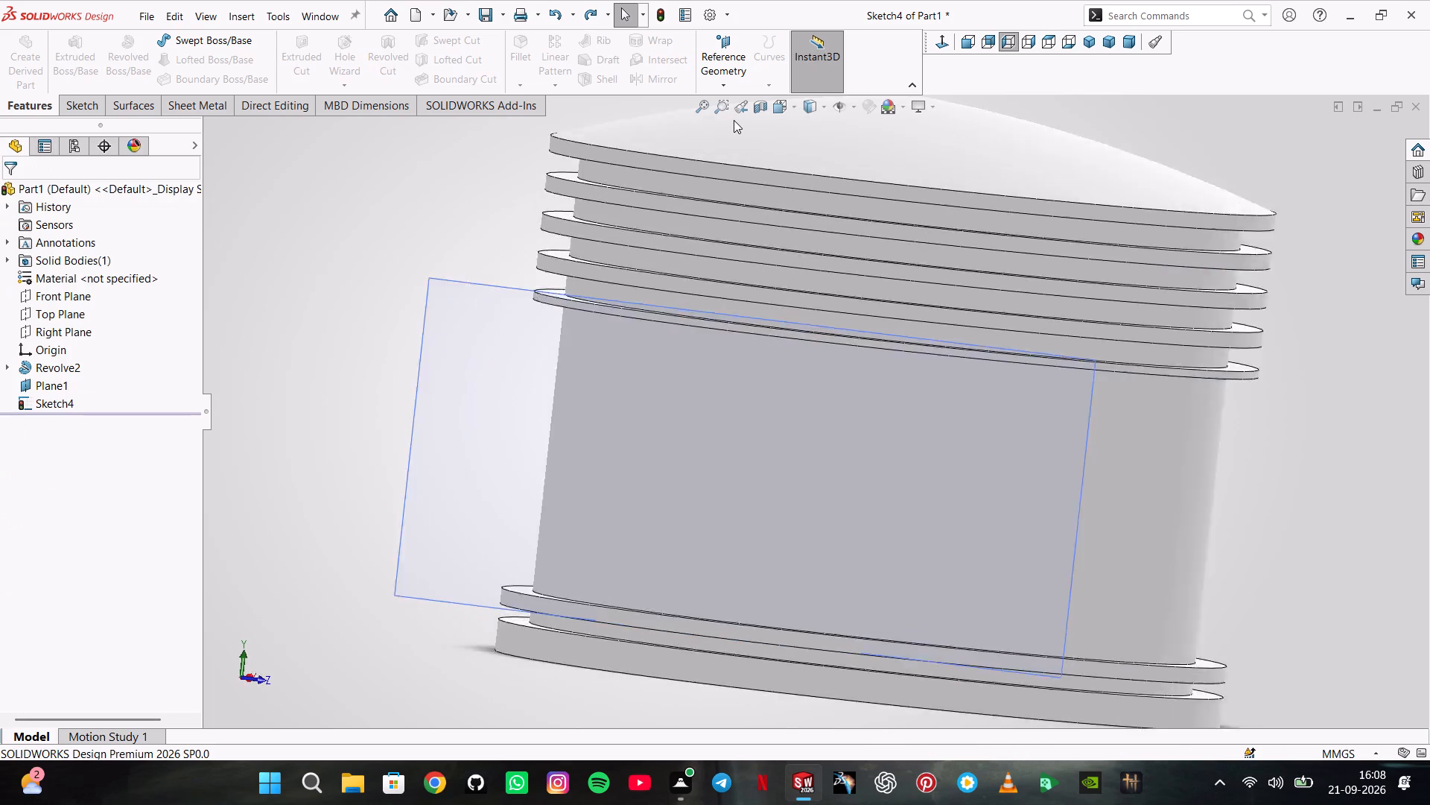
key(ctrl+z)
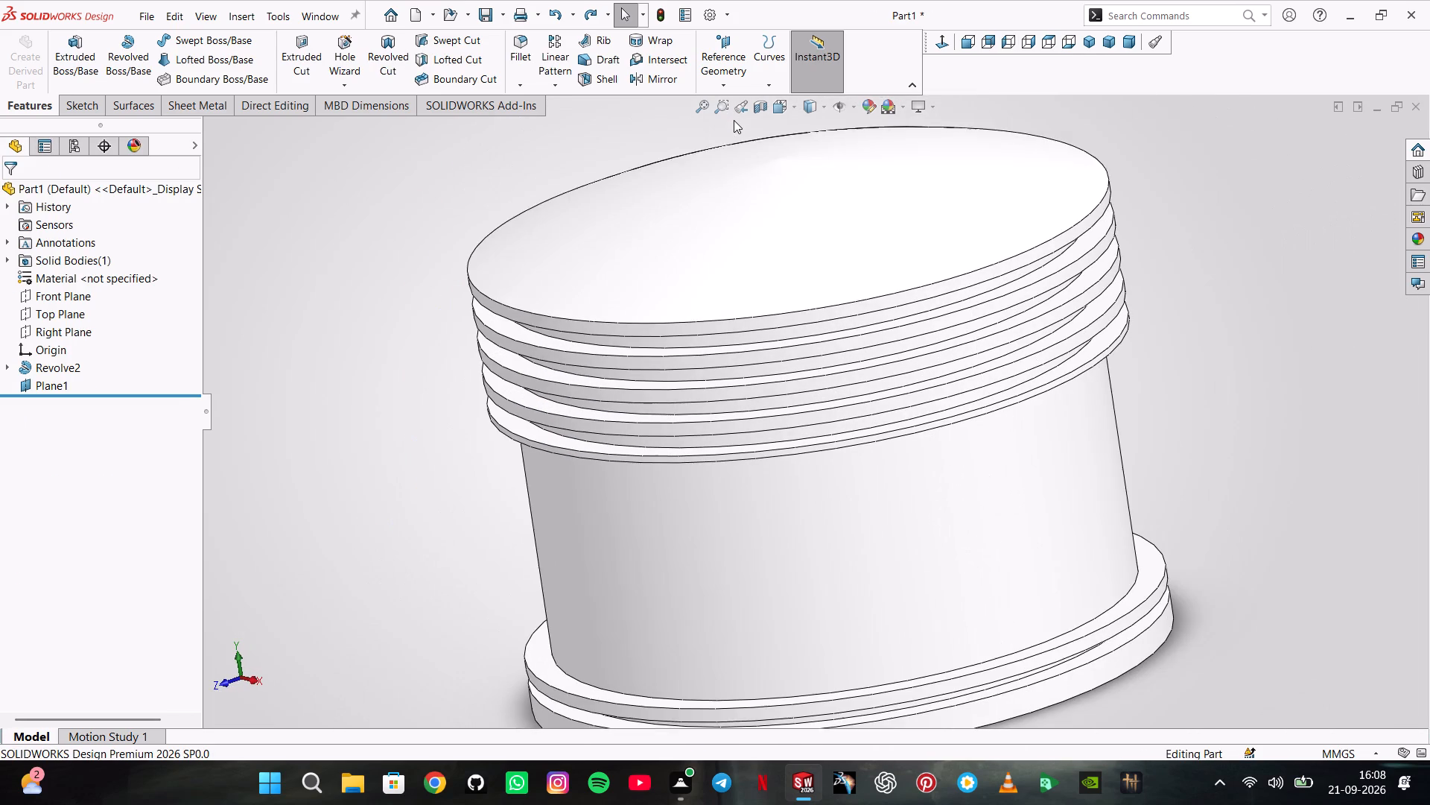
Create a reference plane perpendicular to the Front Plane and tangent to the cylindrical skirt face, with the tangent offset flipped to the opposite side.
click(722, 86)
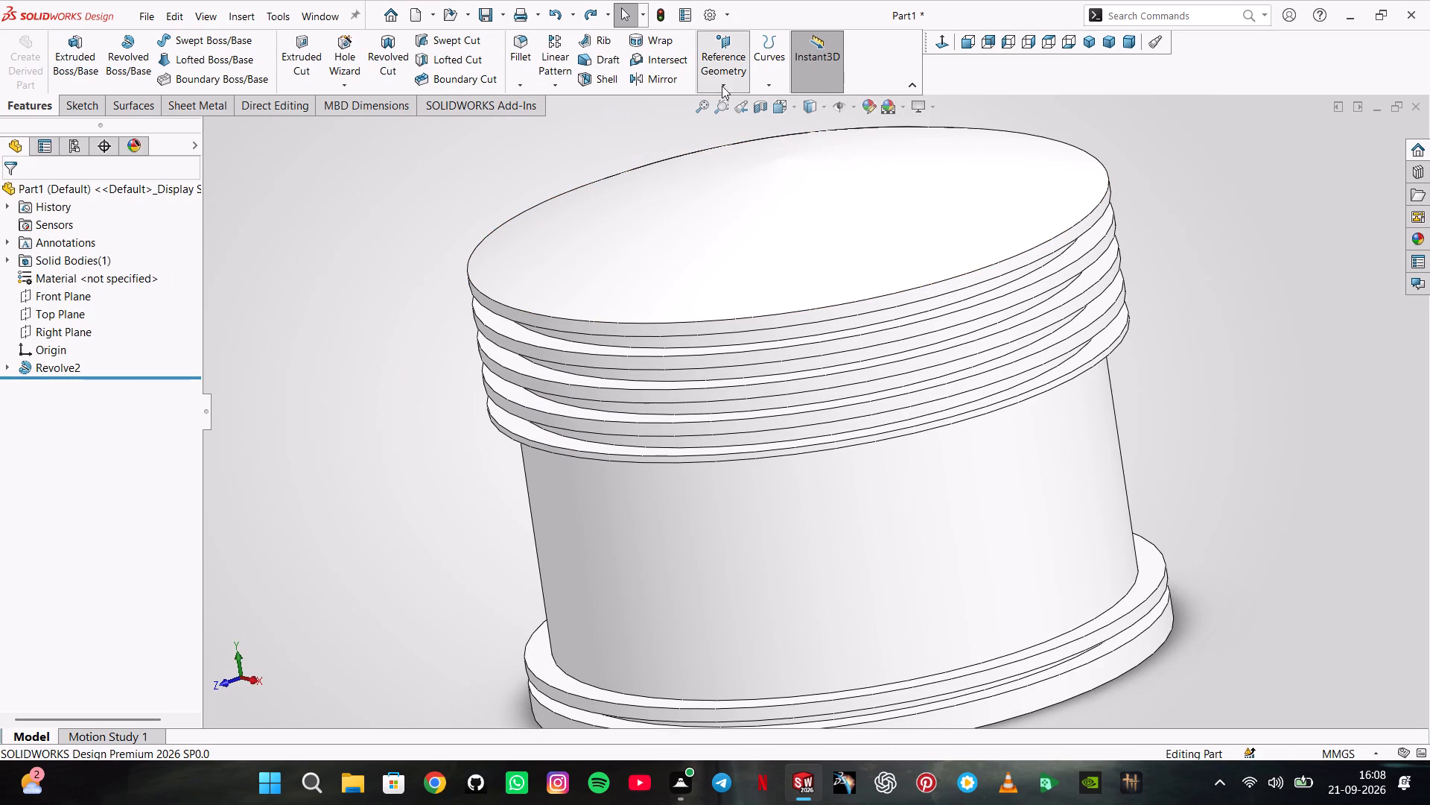
click(725, 97)
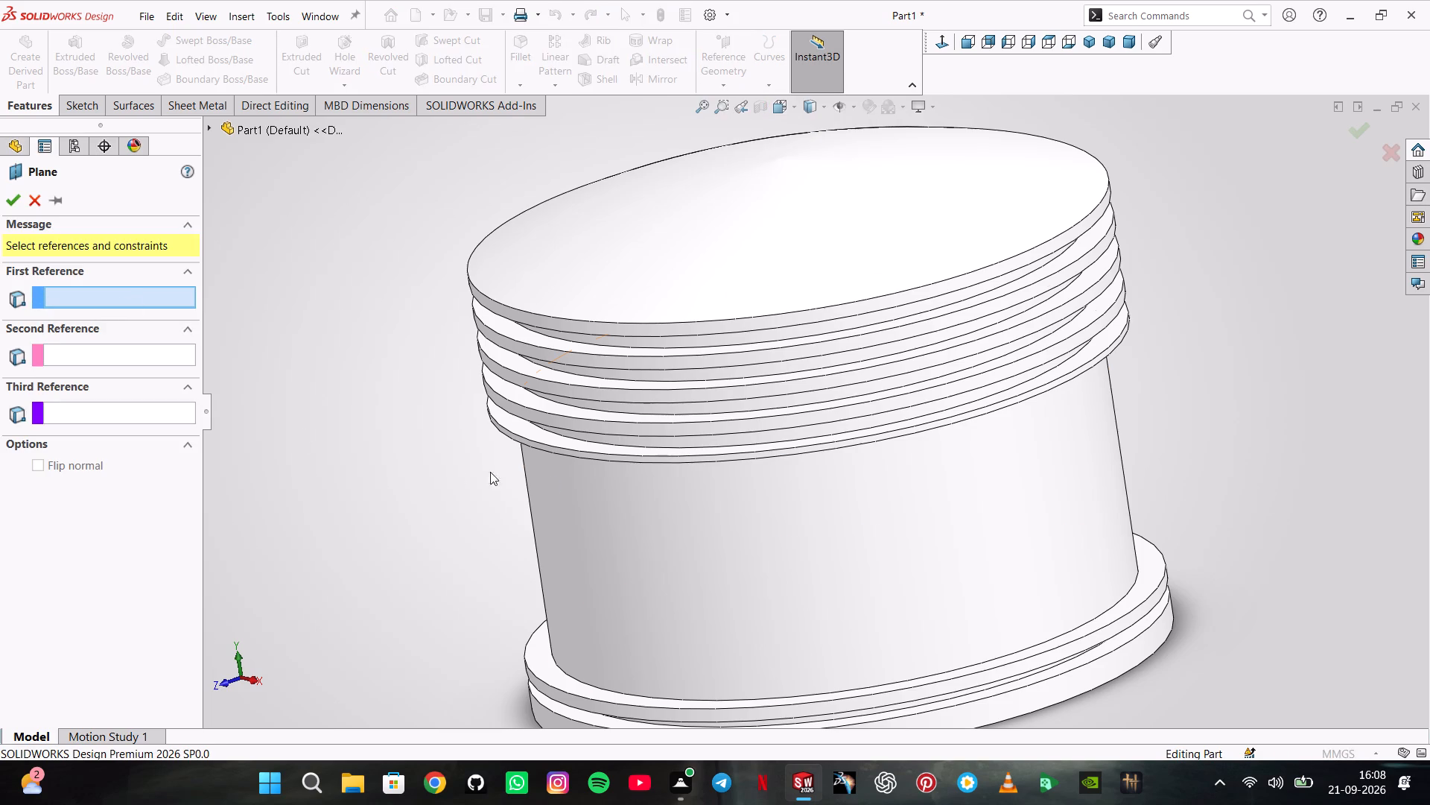
click(213, 128)
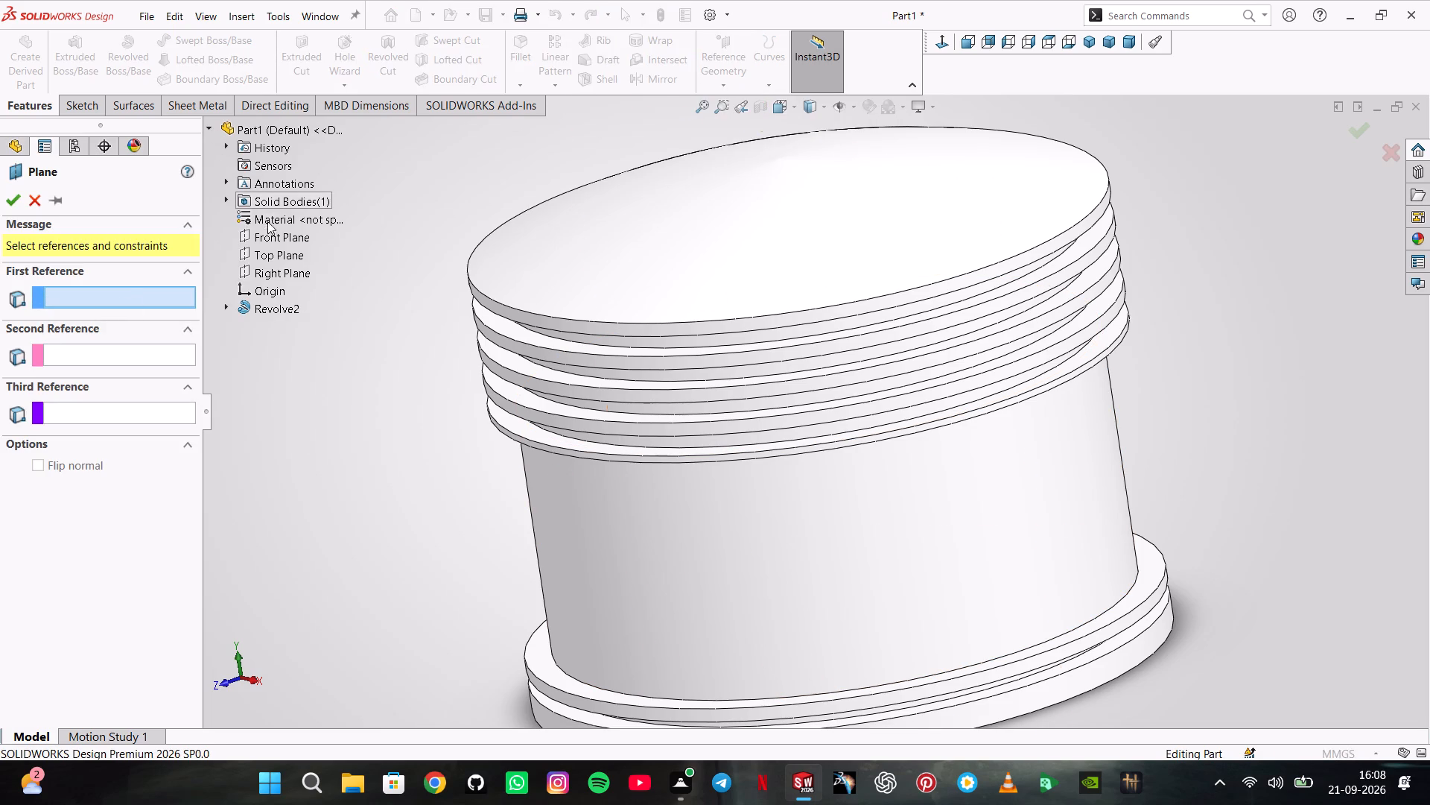
click(276, 233)
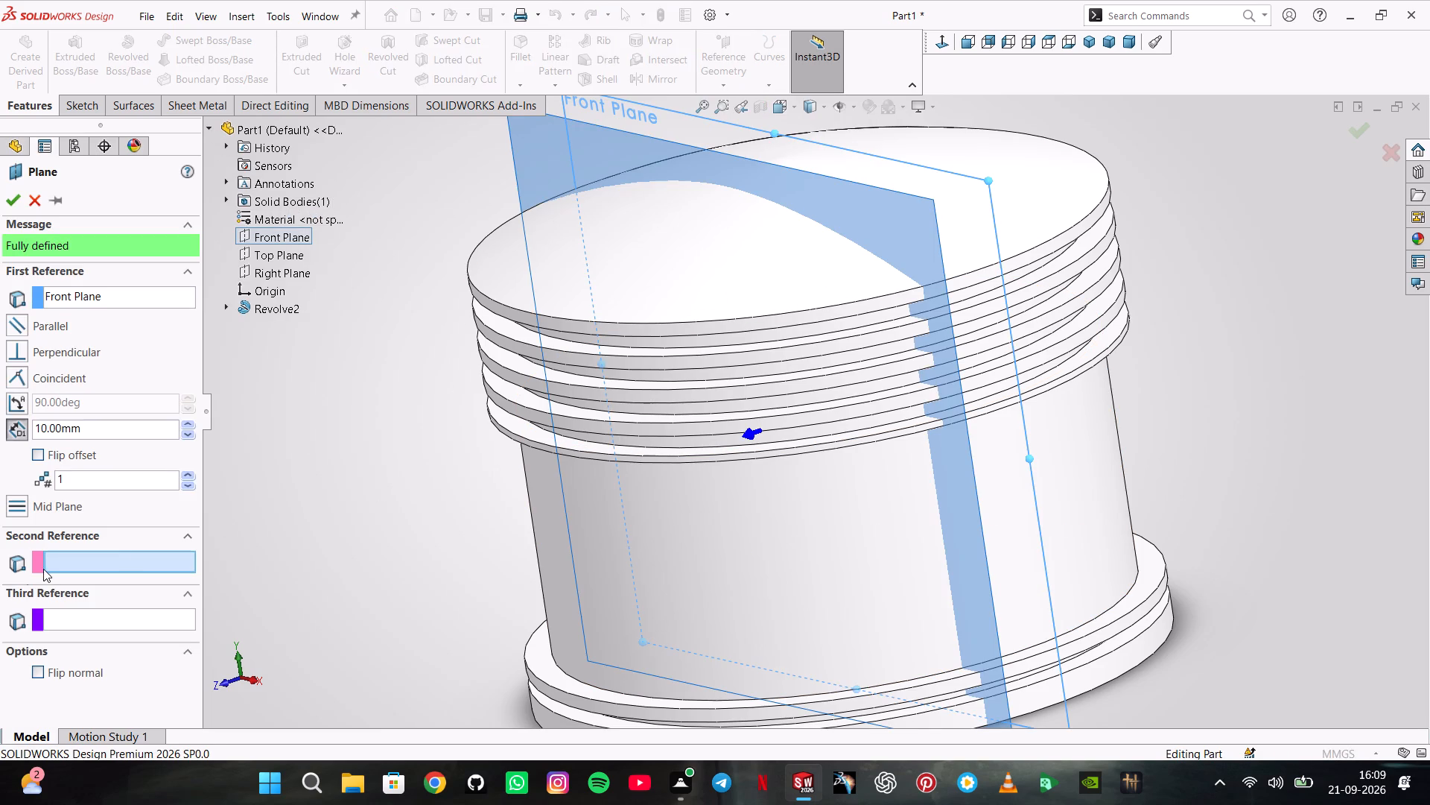
click(539, 538)
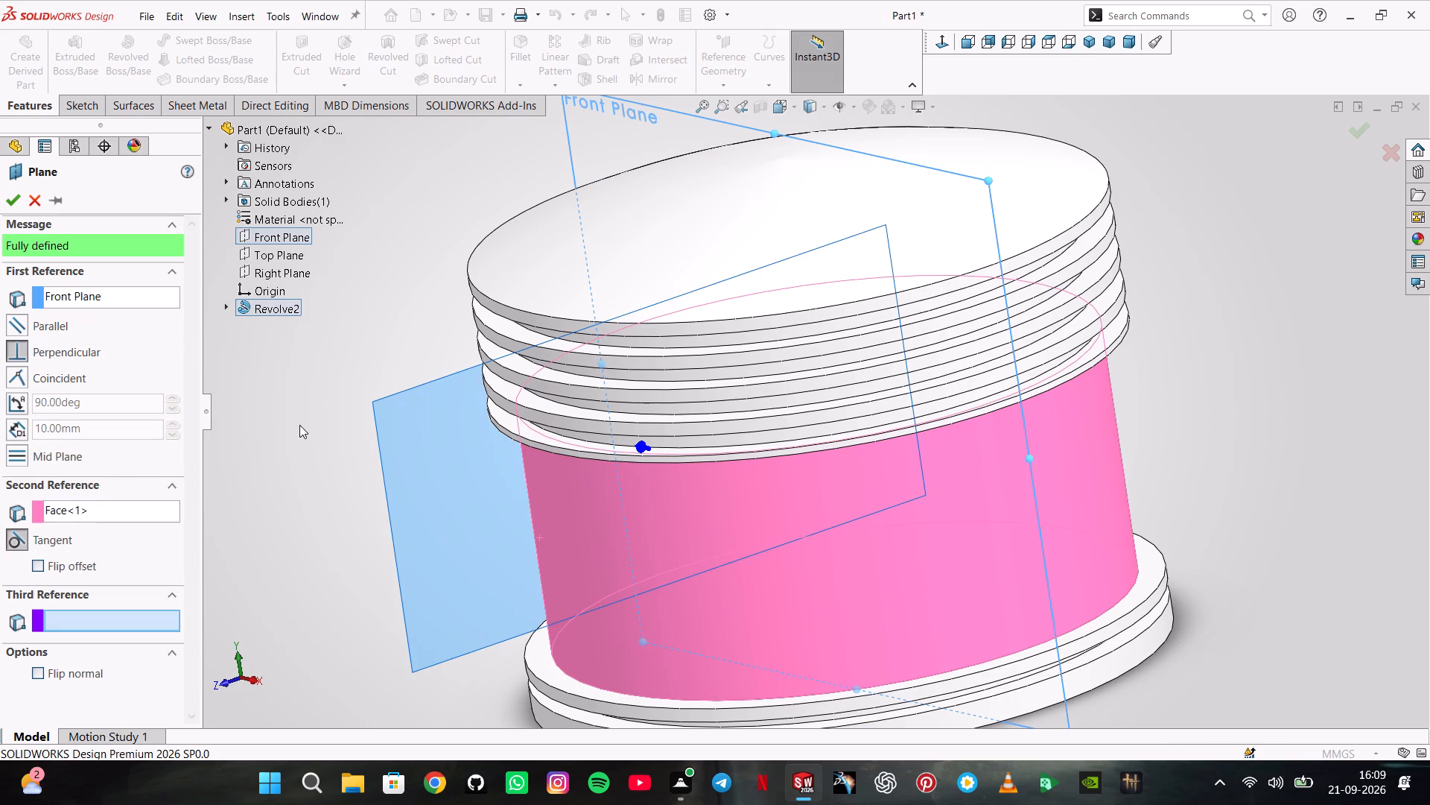
middle_drag(299, 425, 386, 435)
scroll(362, 432, up, 2)
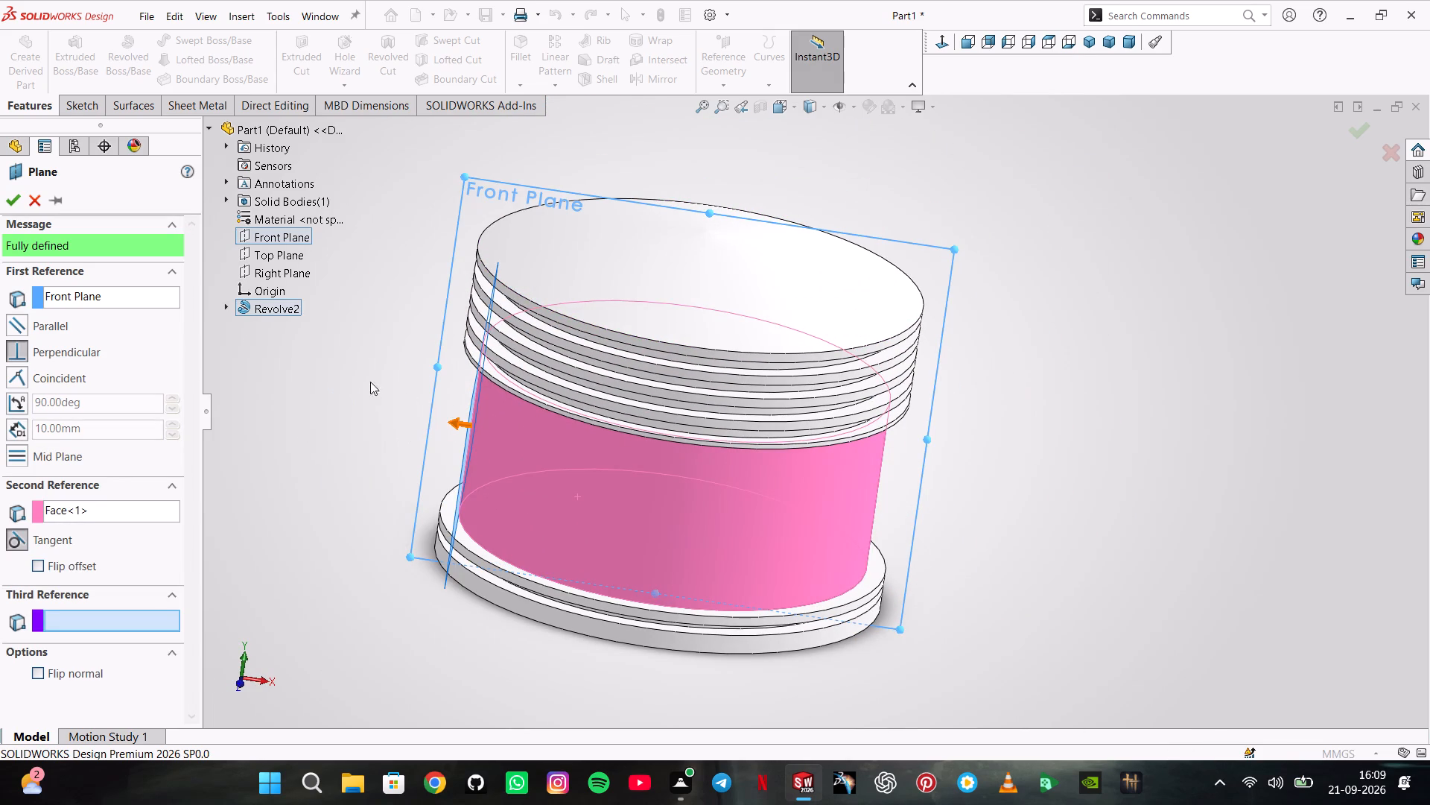
click(86, 563)
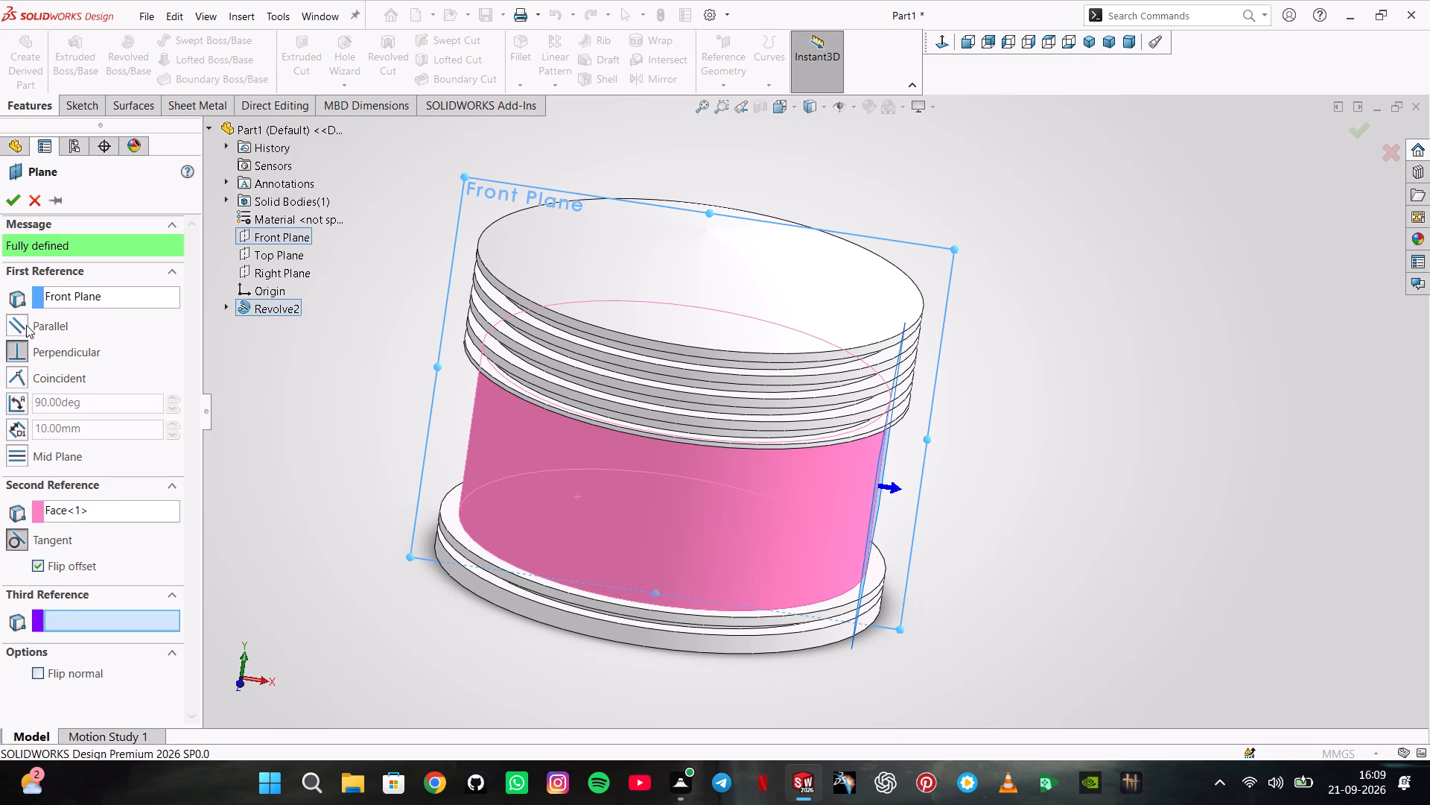
click(19, 205)
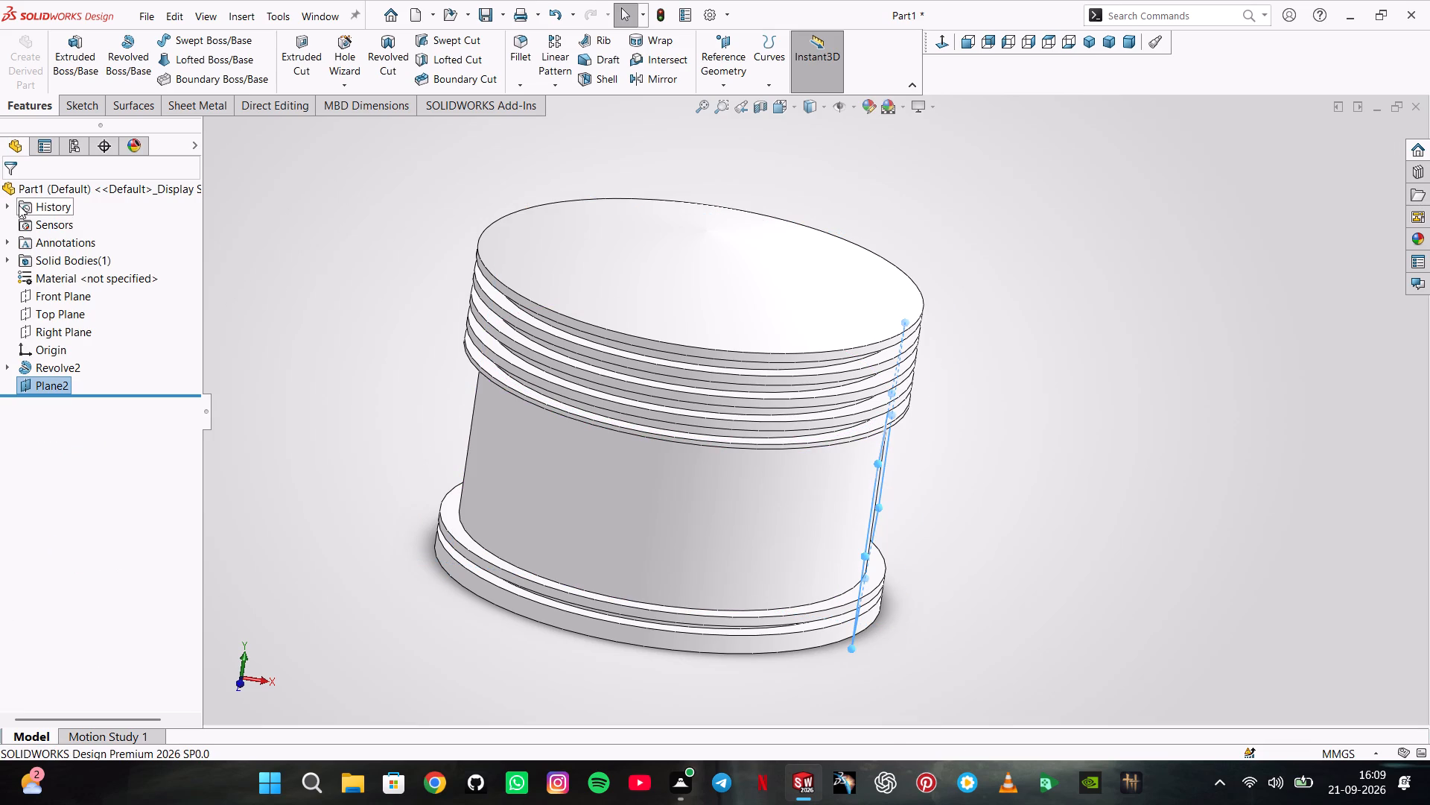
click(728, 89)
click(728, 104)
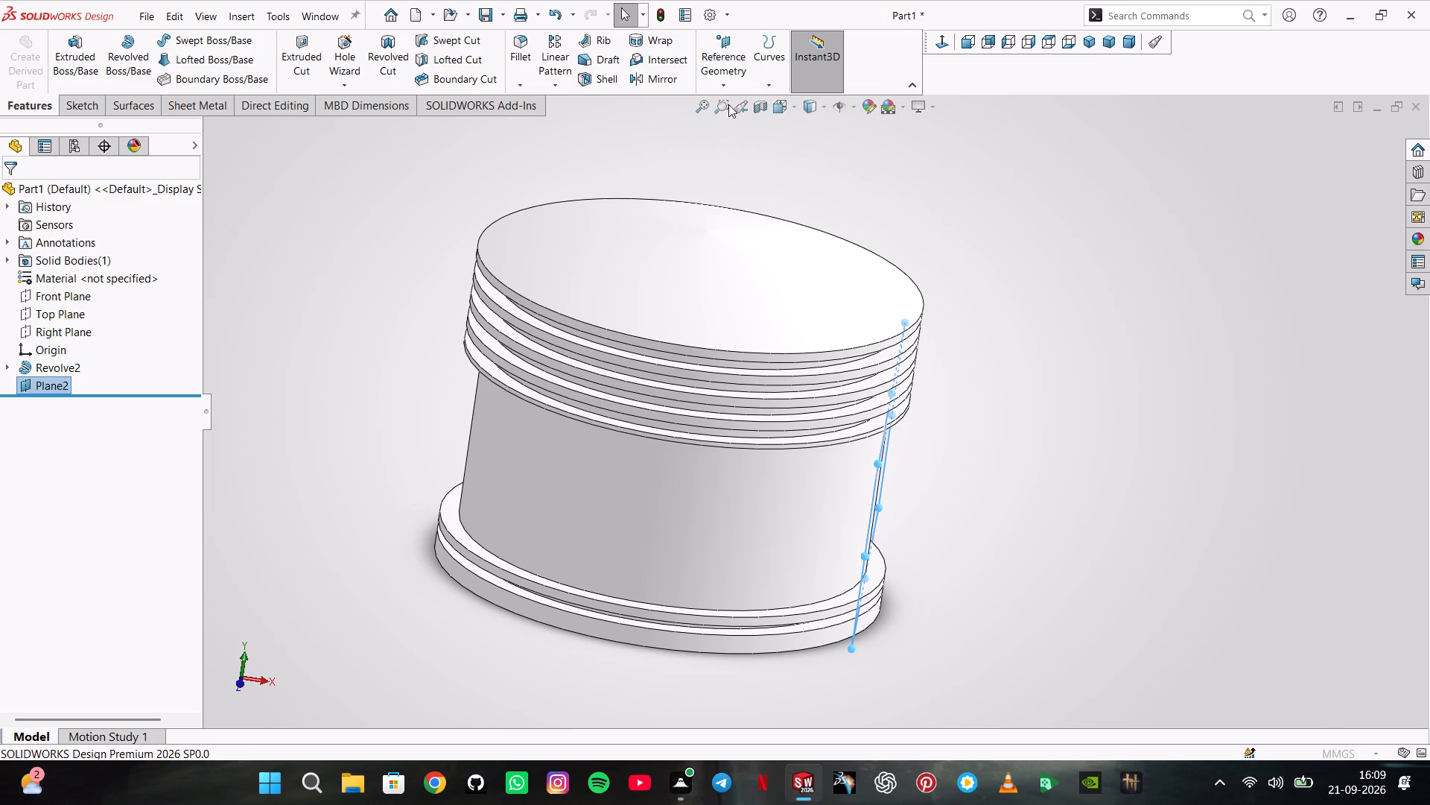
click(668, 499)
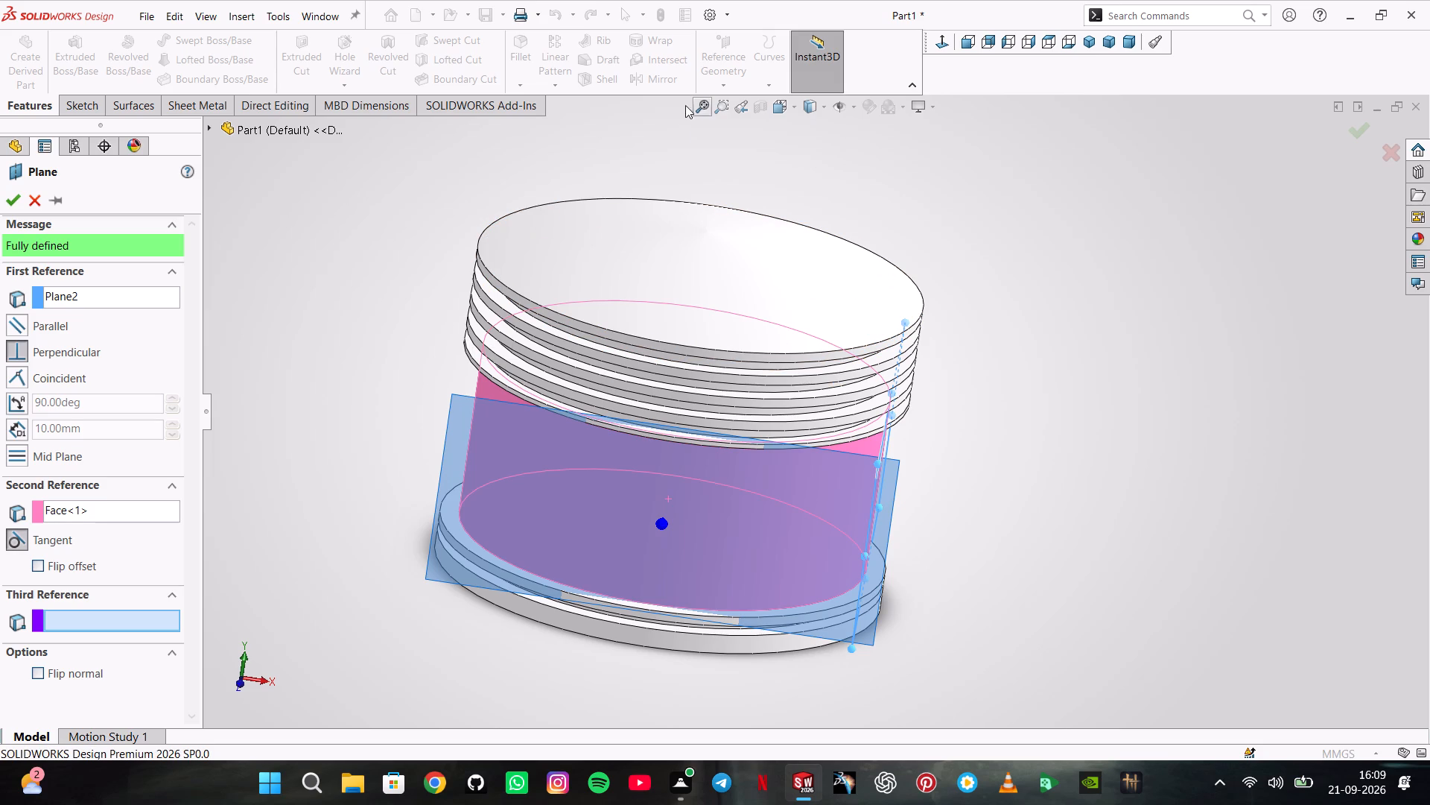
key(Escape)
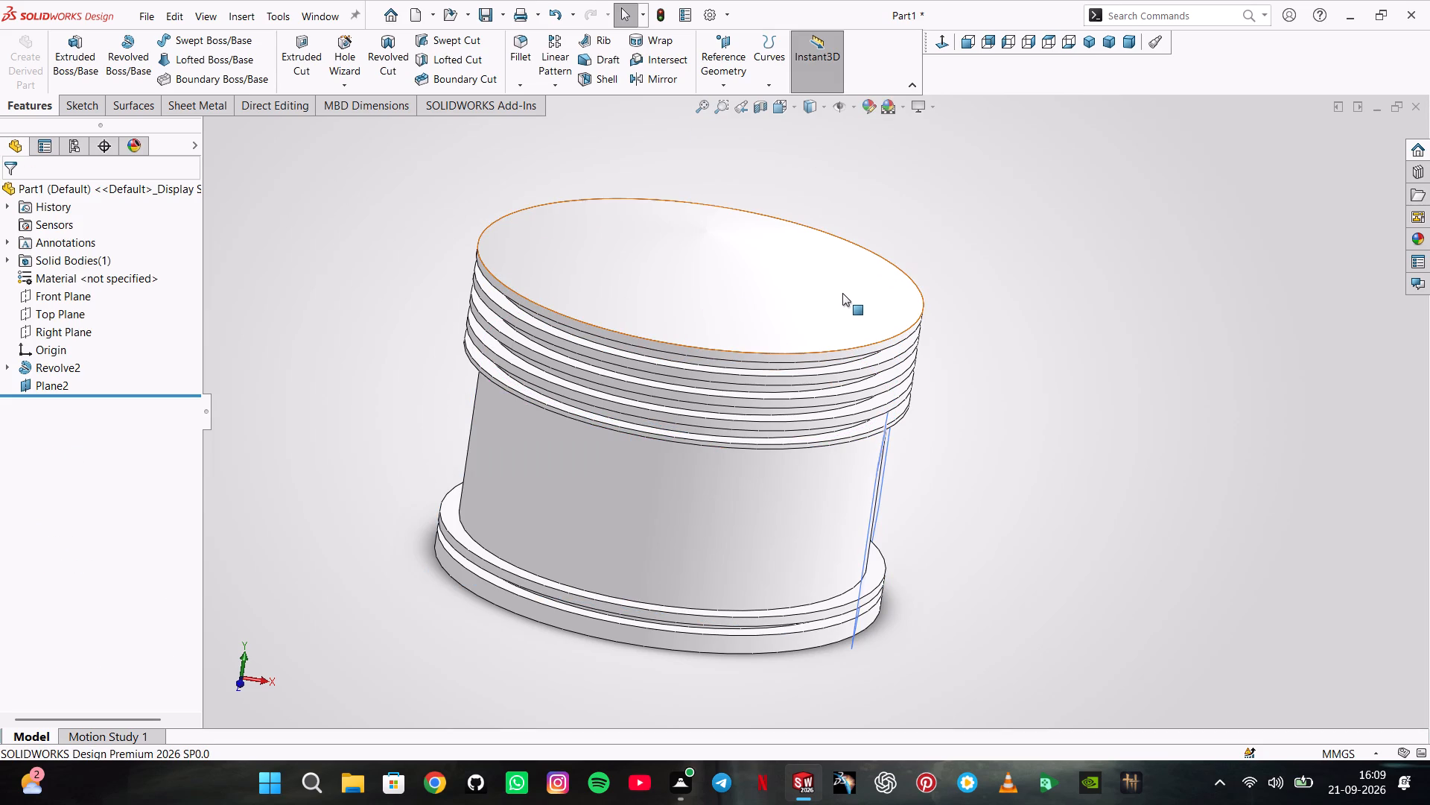
Undo the last skirt-tangent reference plane, back to the plain revolved piston.
key(ctrl+z)
Create a reference plane tangent to the cylindrical skirt face and perpendicular to the Front Plane, without flipping the offset.
click(728, 83)
click(730, 100)
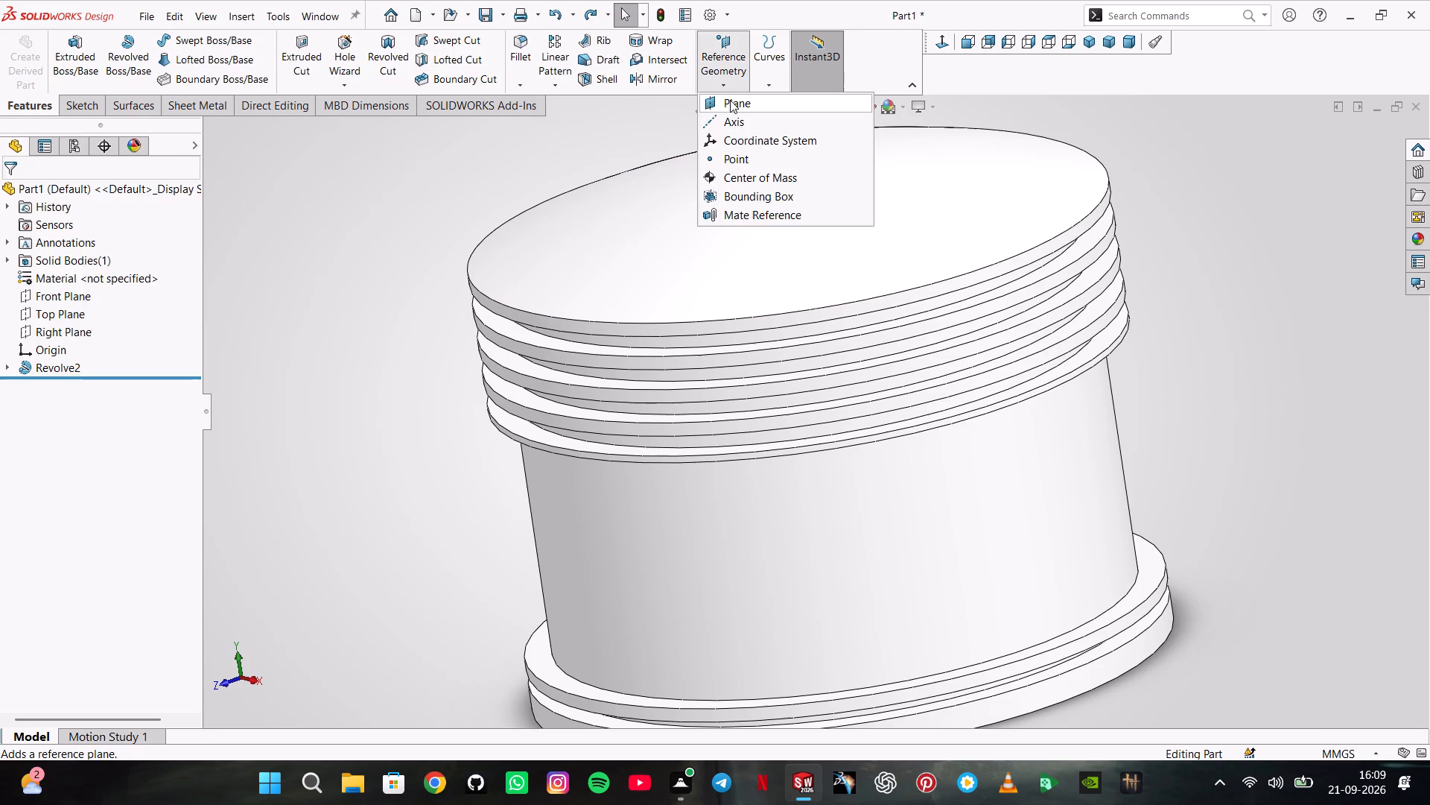
click(699, 590)
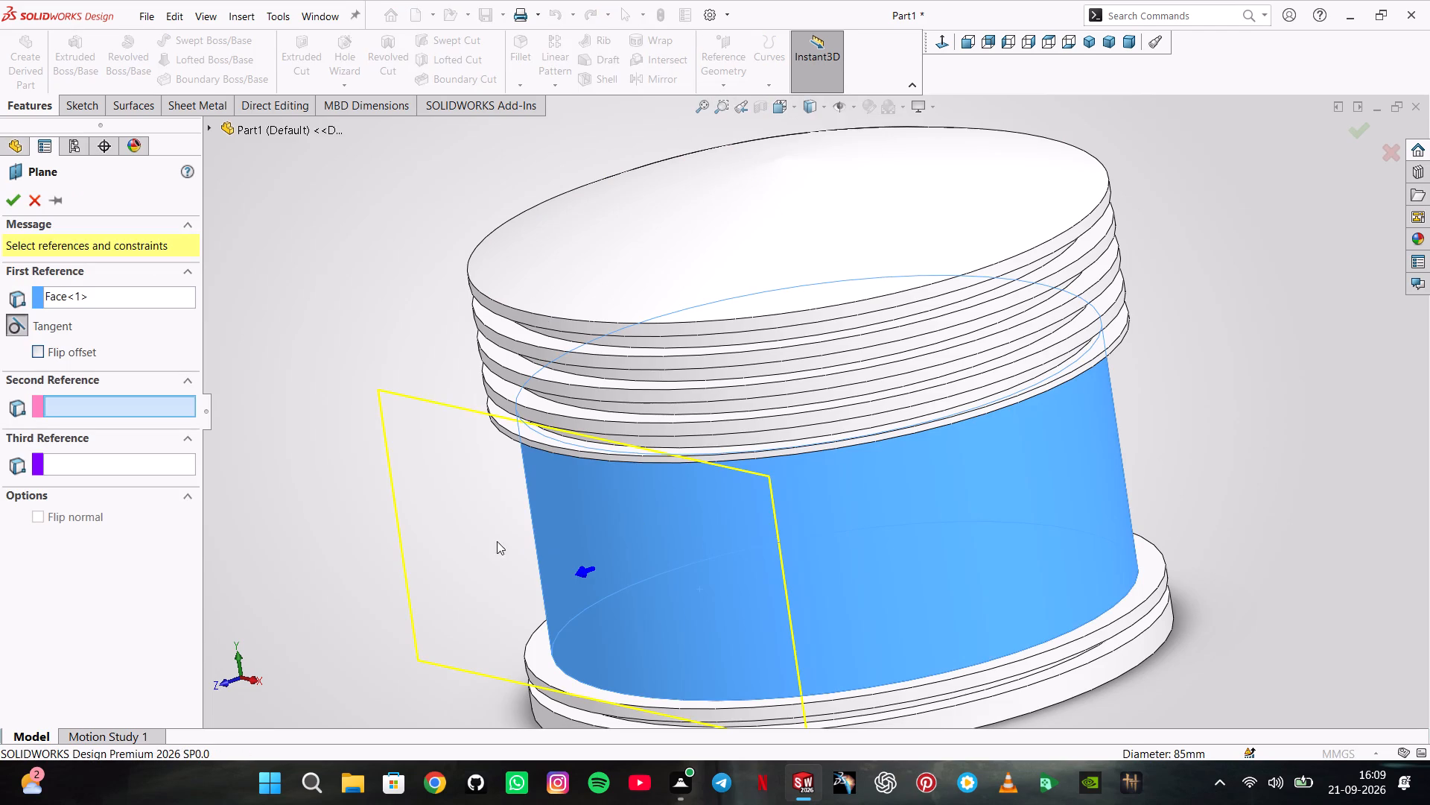
click(213, 132)
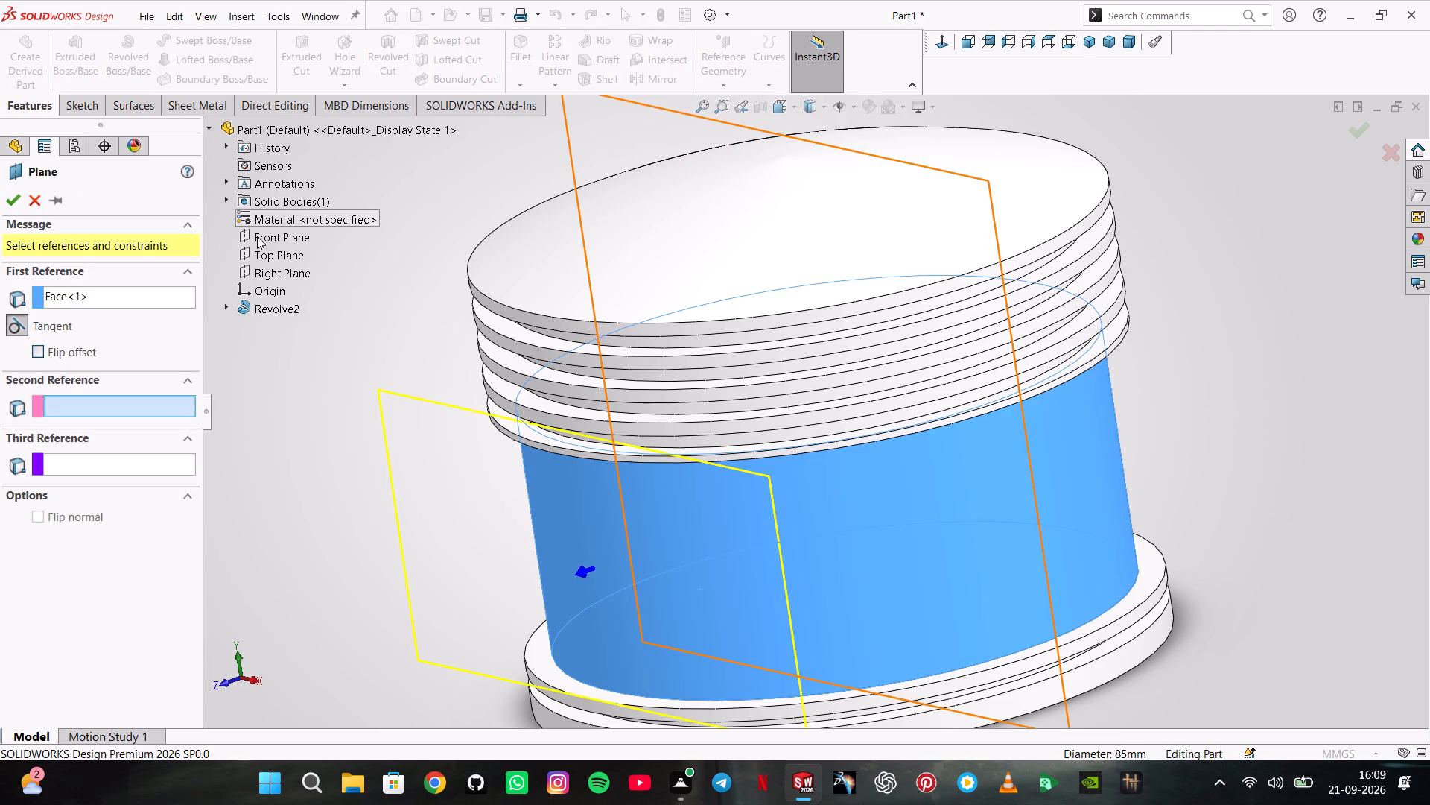
middle_drag(352, 325, 384, 326)
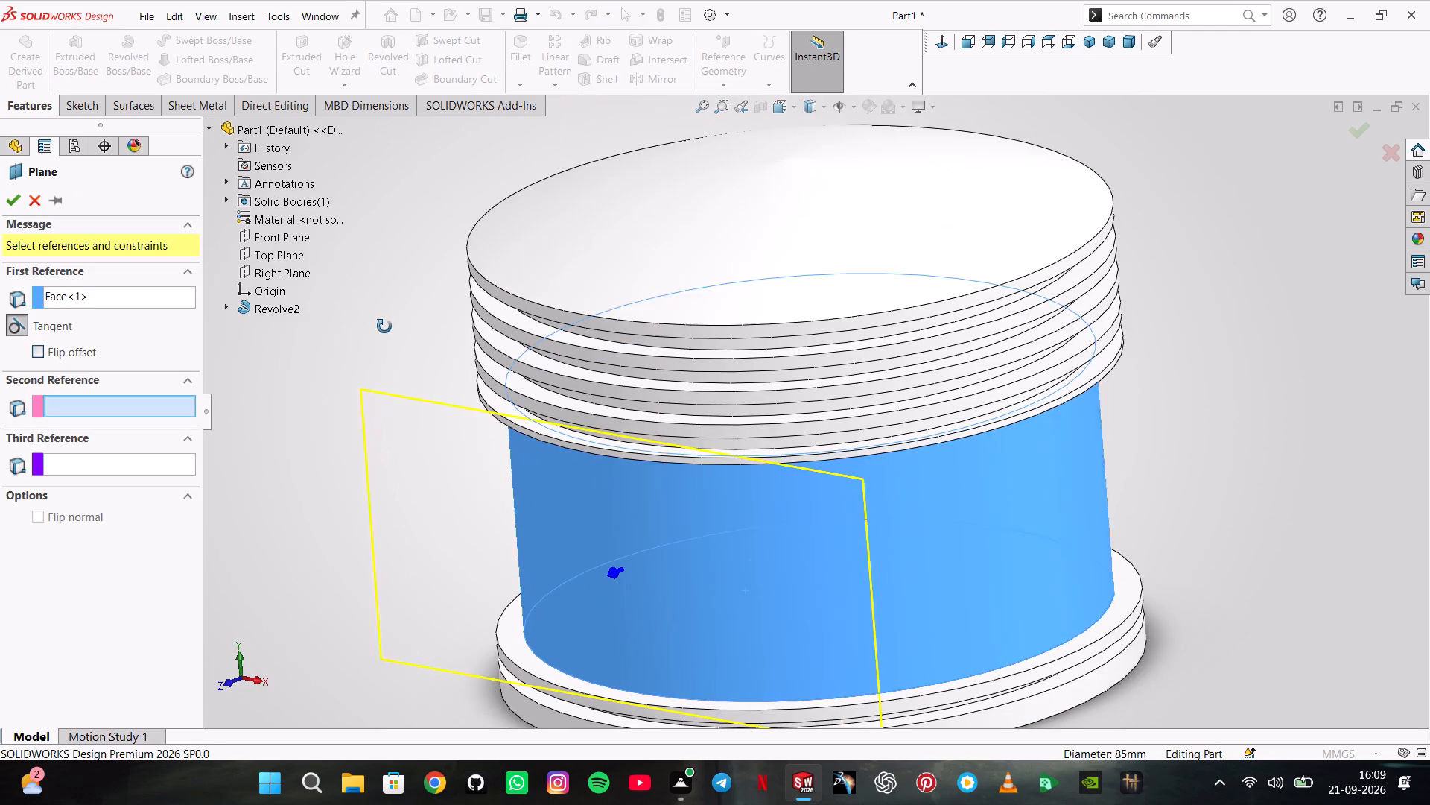
middle_drag(384, 326, 388, 326)
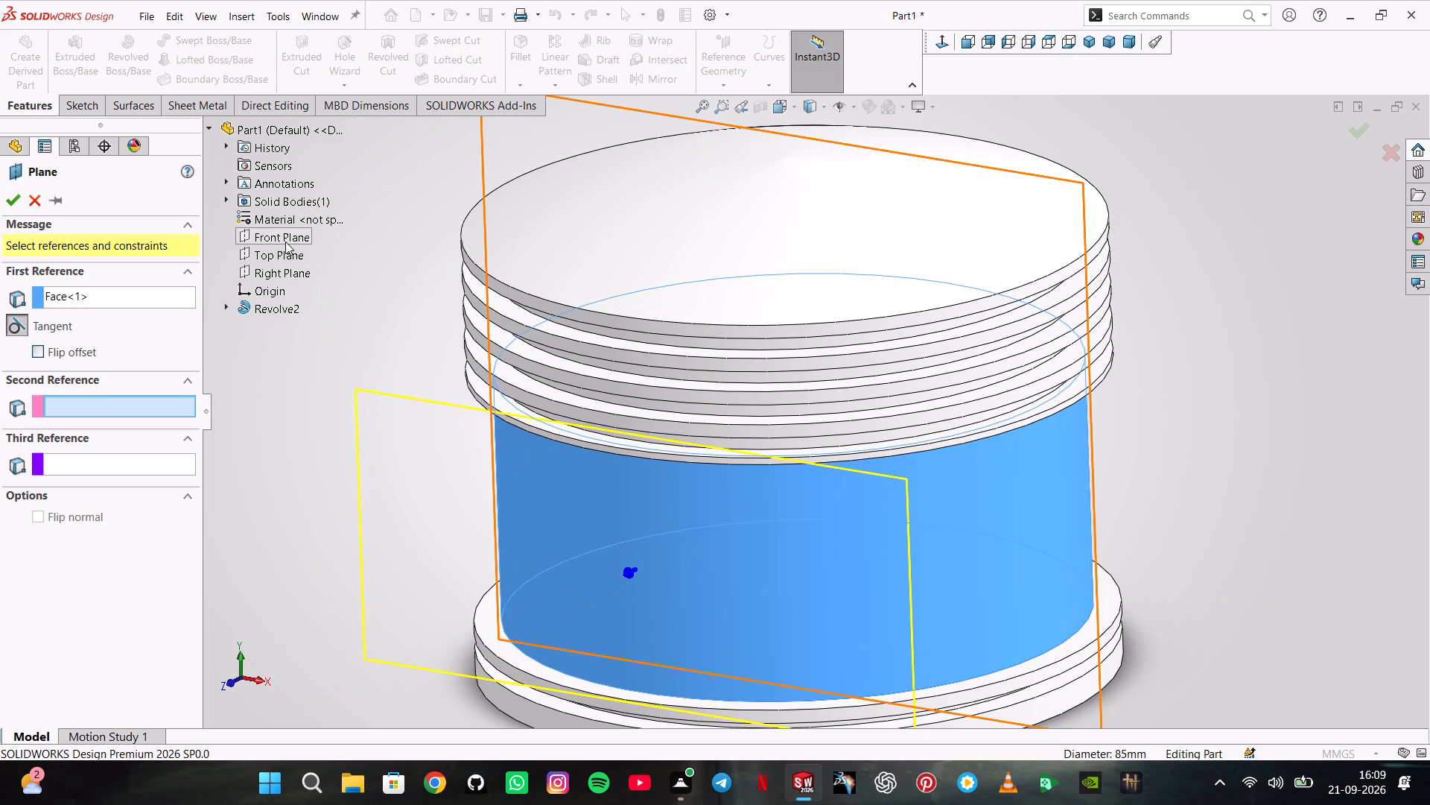
click(14, 196)
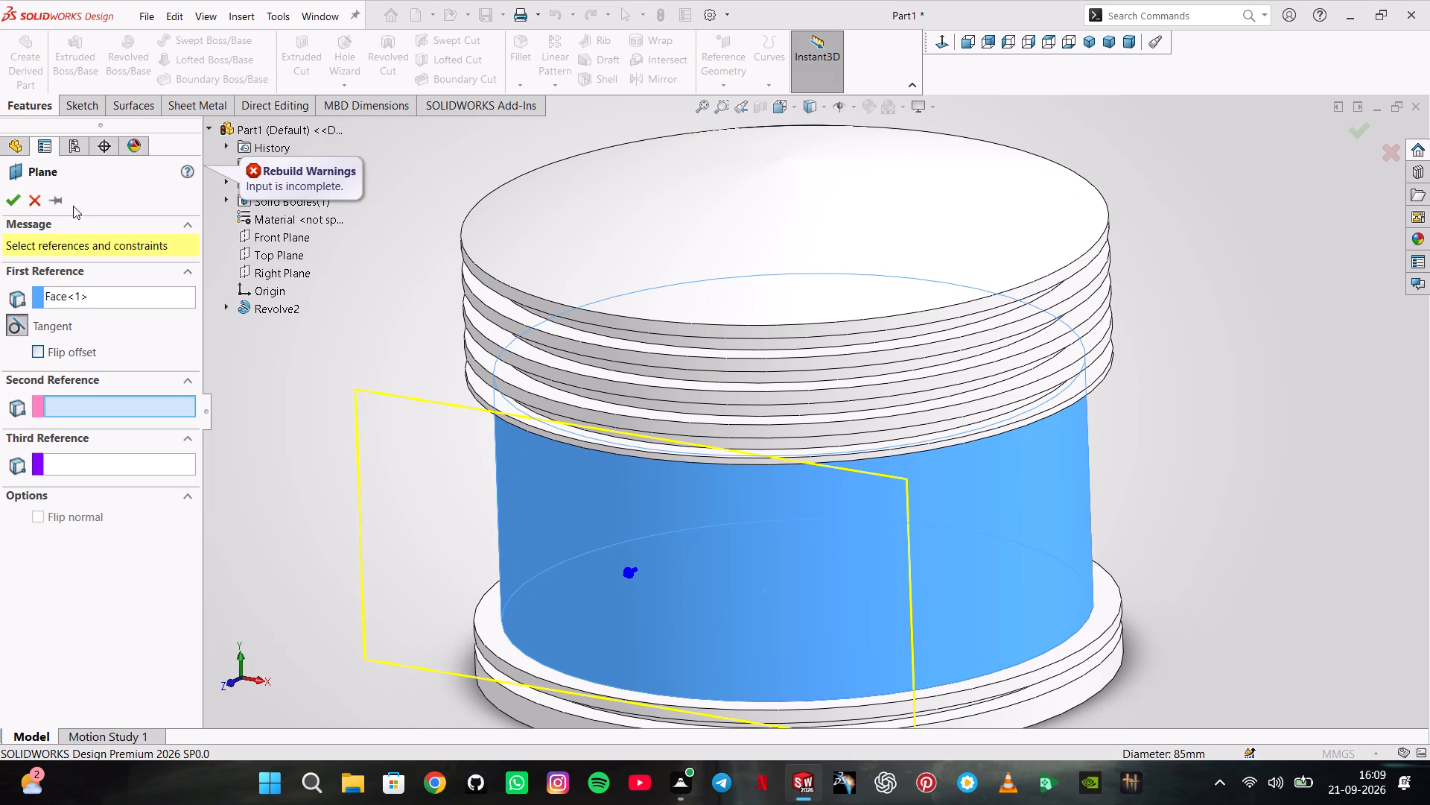
click(18, 198)
double_click(18, 198)
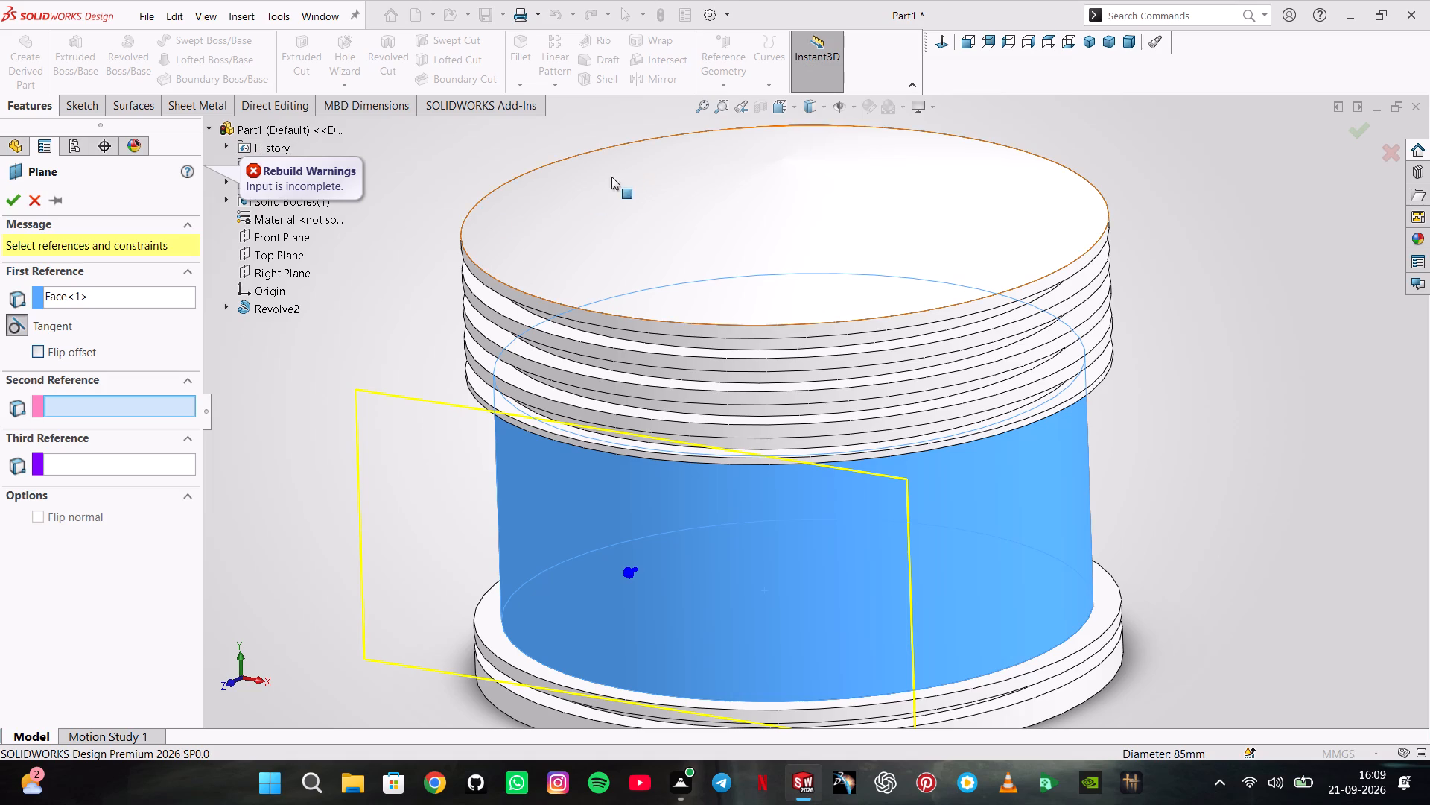
click(273, 243)
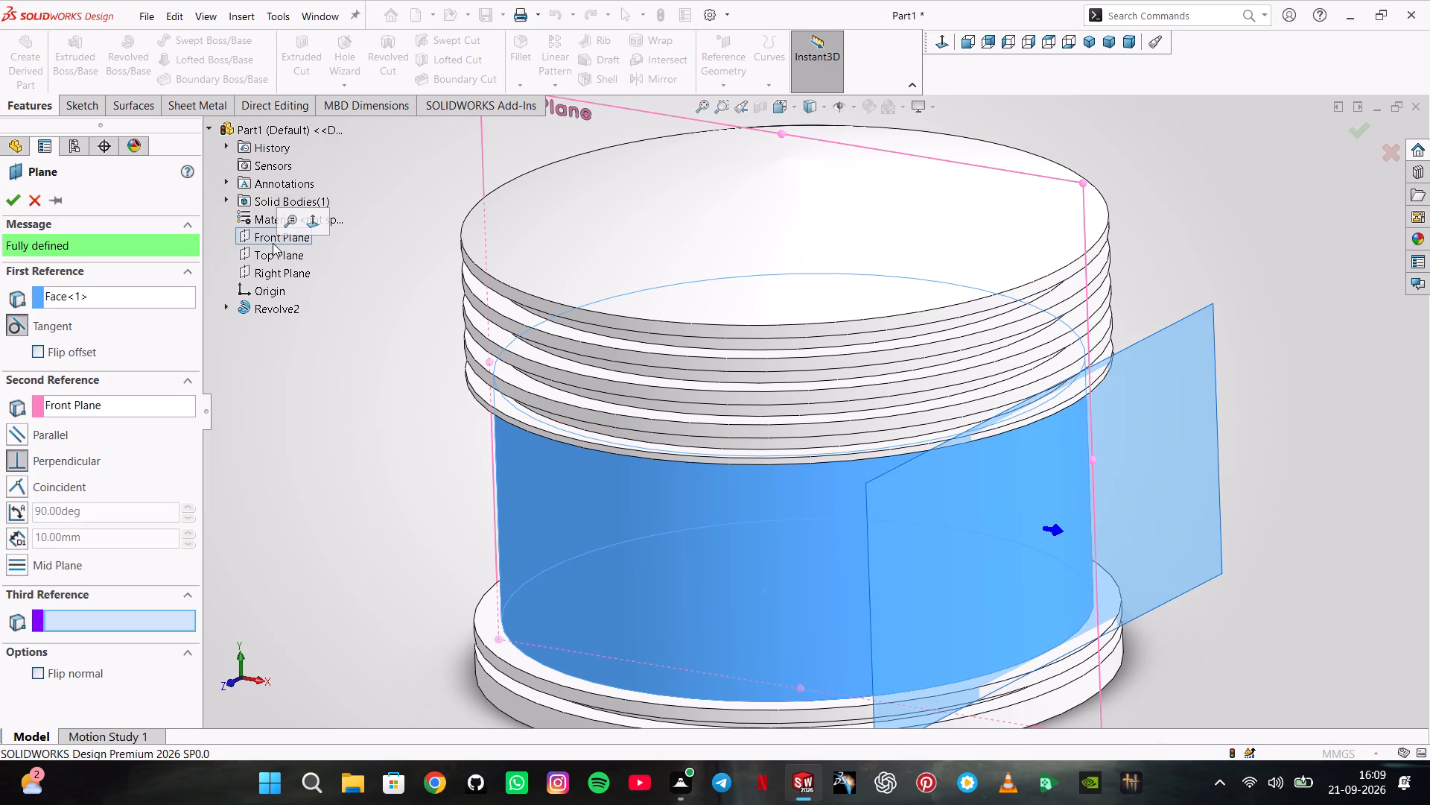
click(10, 201)
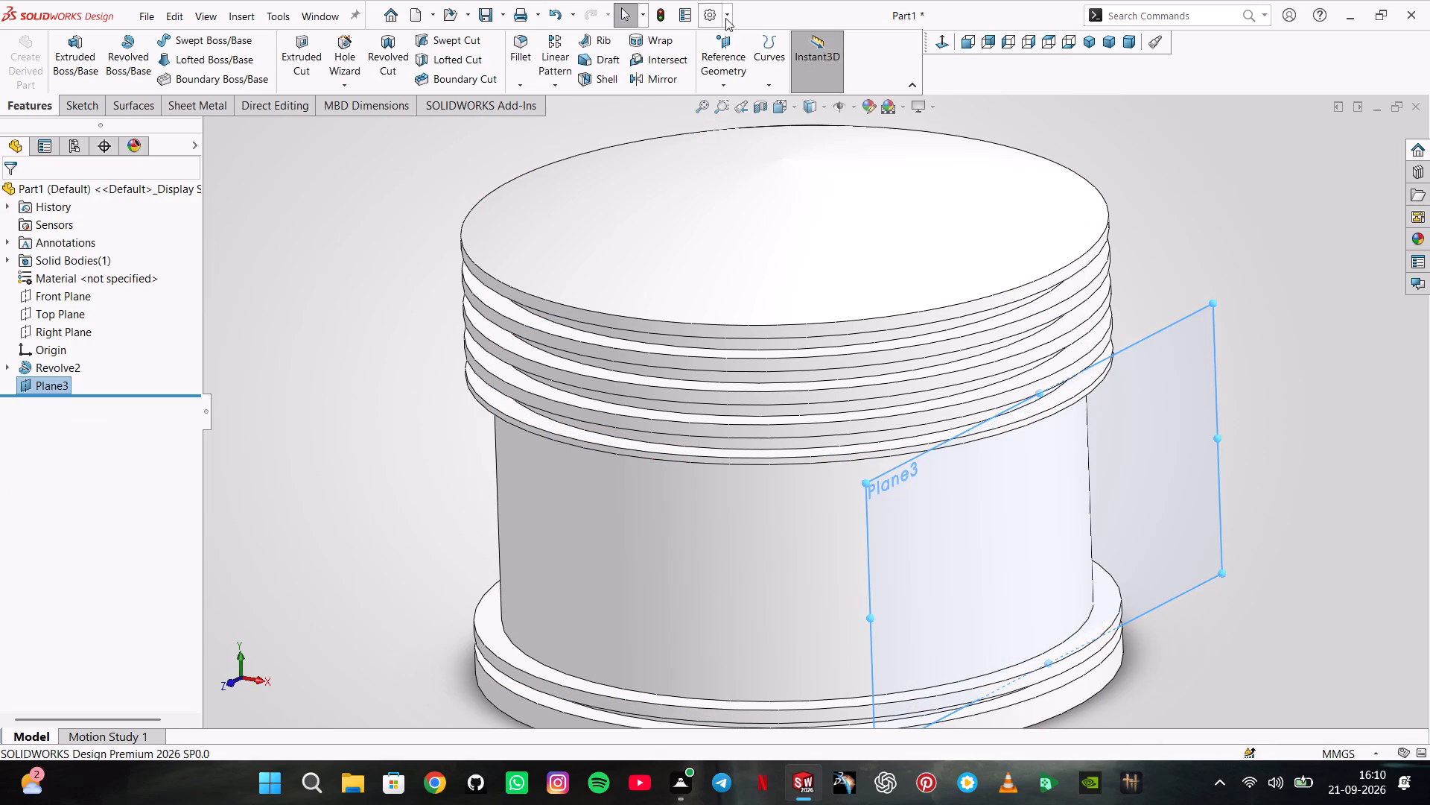
Create a second reference plane perpendicular to Plane3 and tangent to the cylindrical skirt face.
click(726, 81)
click(724, 103)
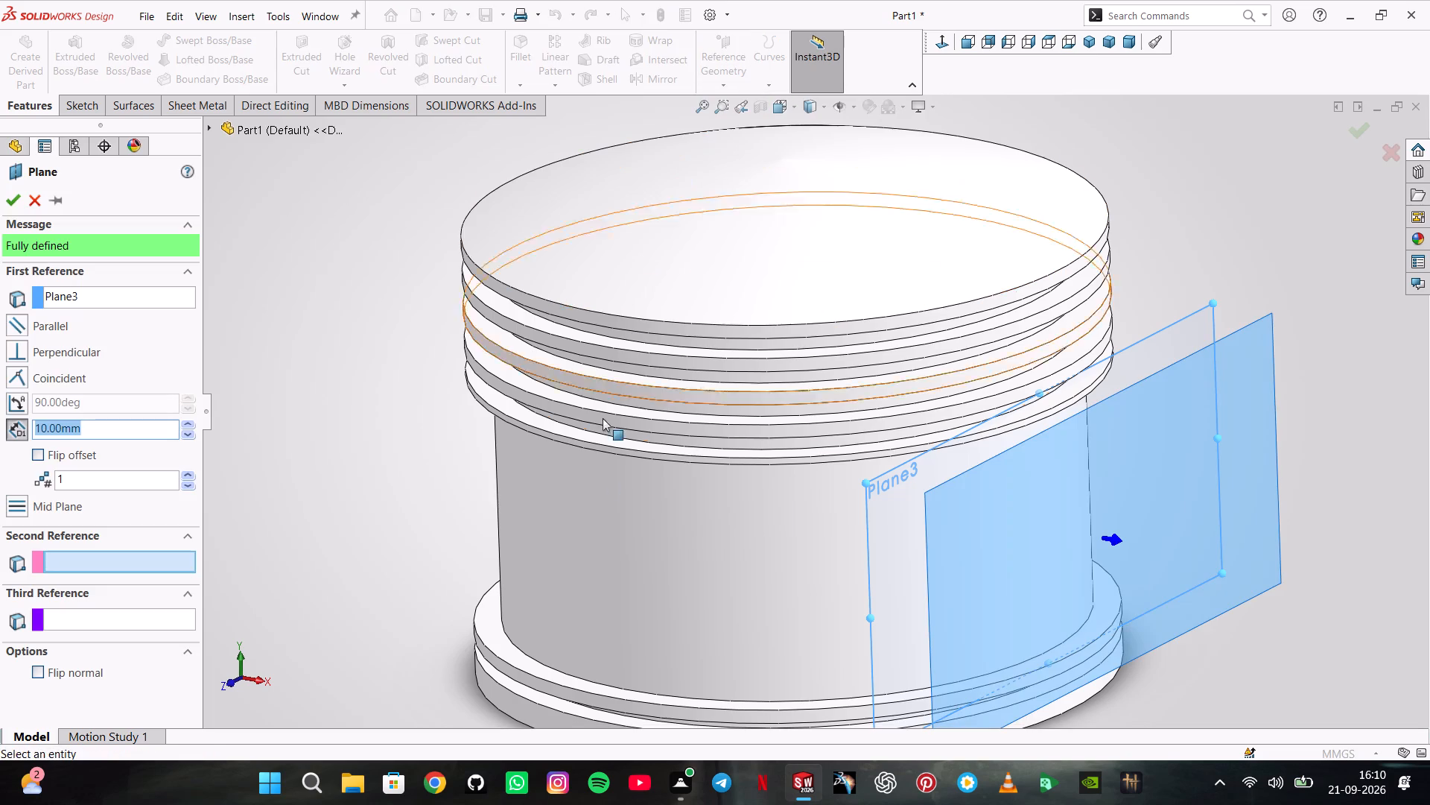
click(631, 520)
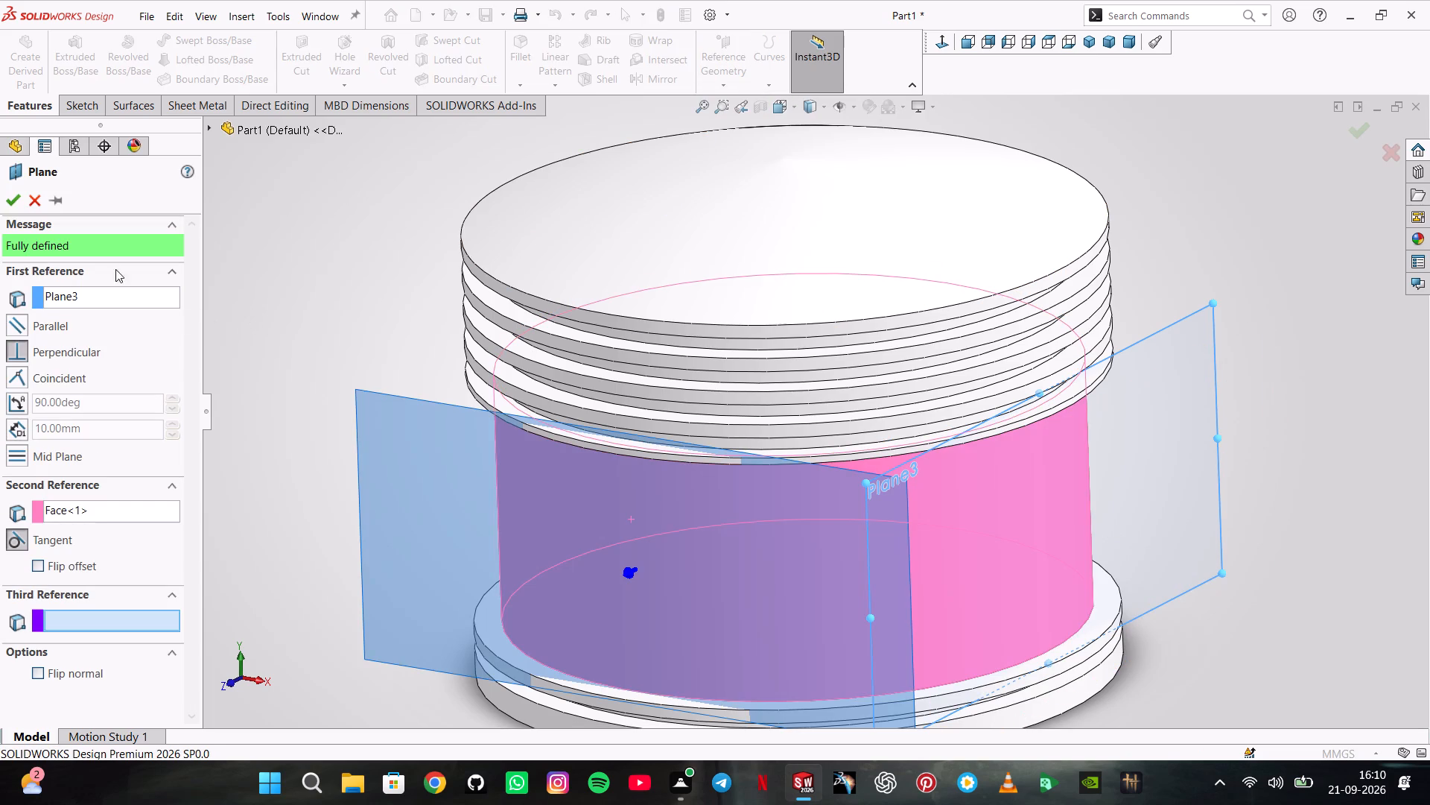
click(13, 202)
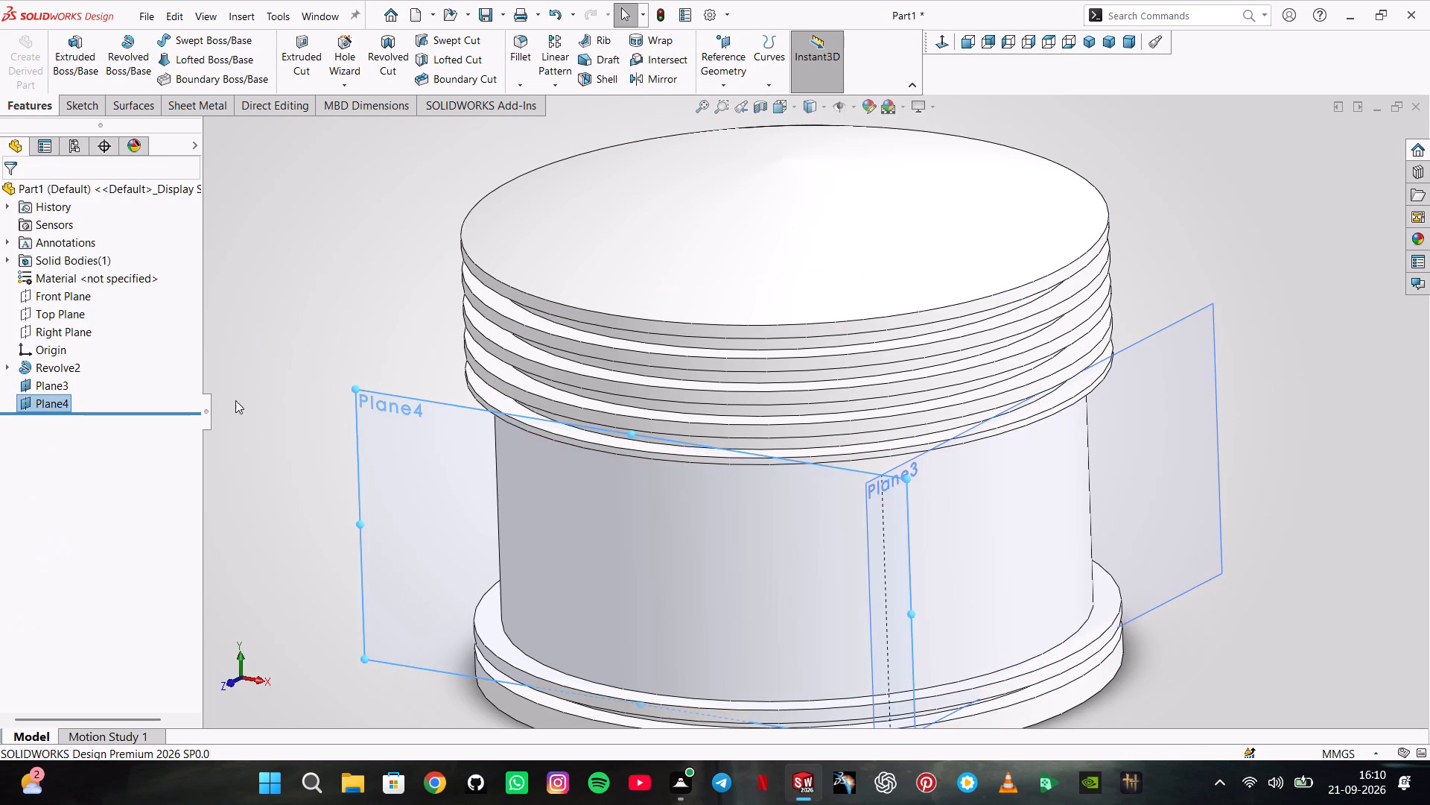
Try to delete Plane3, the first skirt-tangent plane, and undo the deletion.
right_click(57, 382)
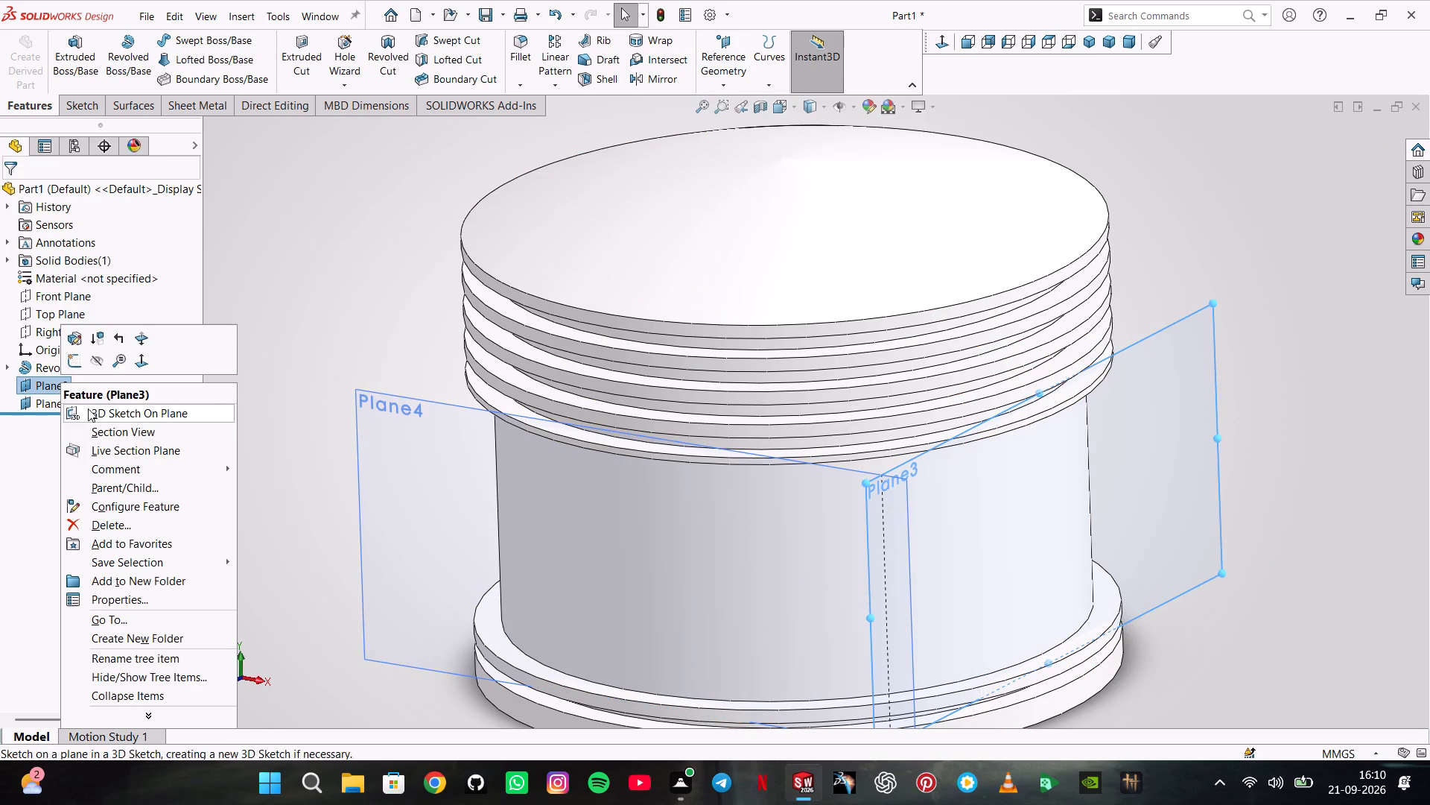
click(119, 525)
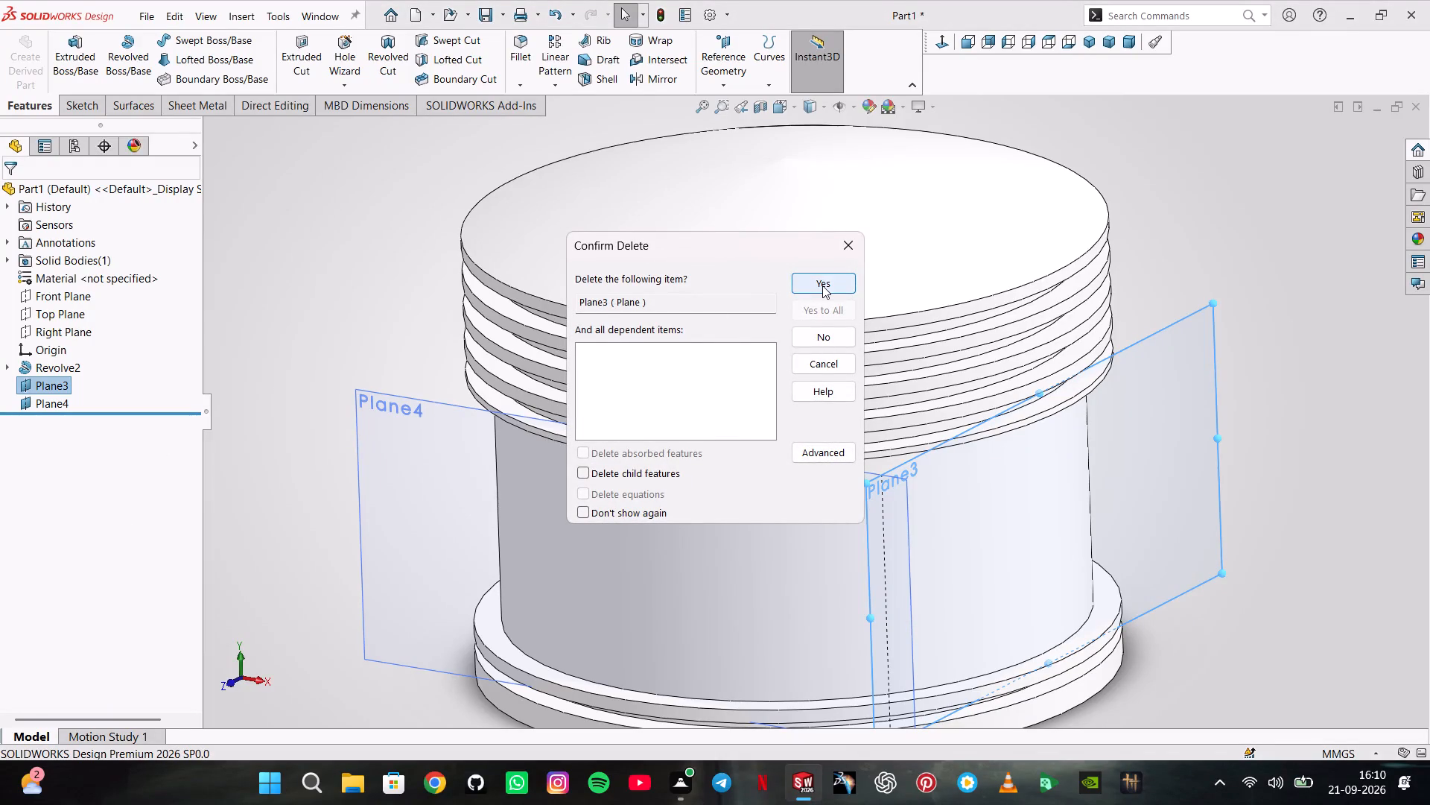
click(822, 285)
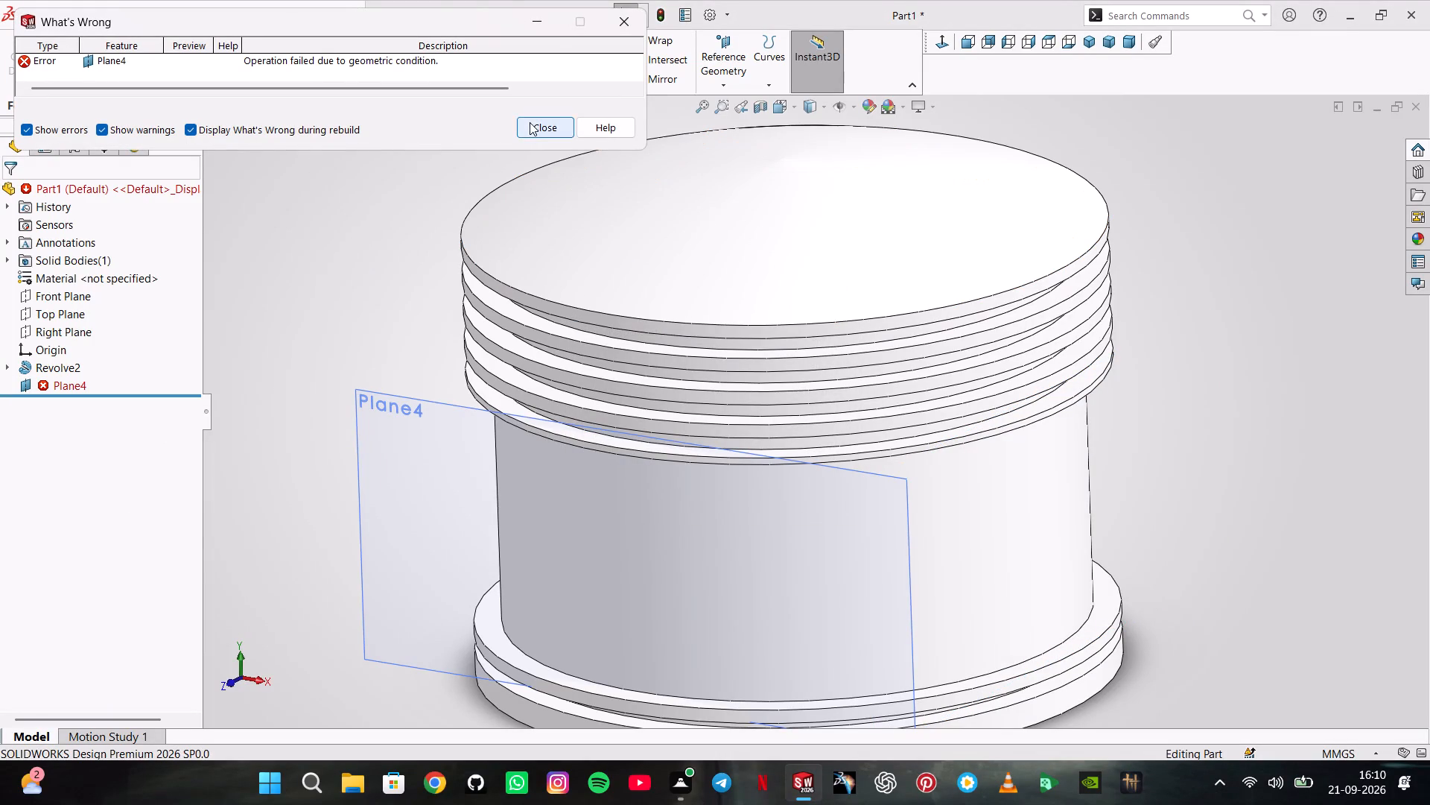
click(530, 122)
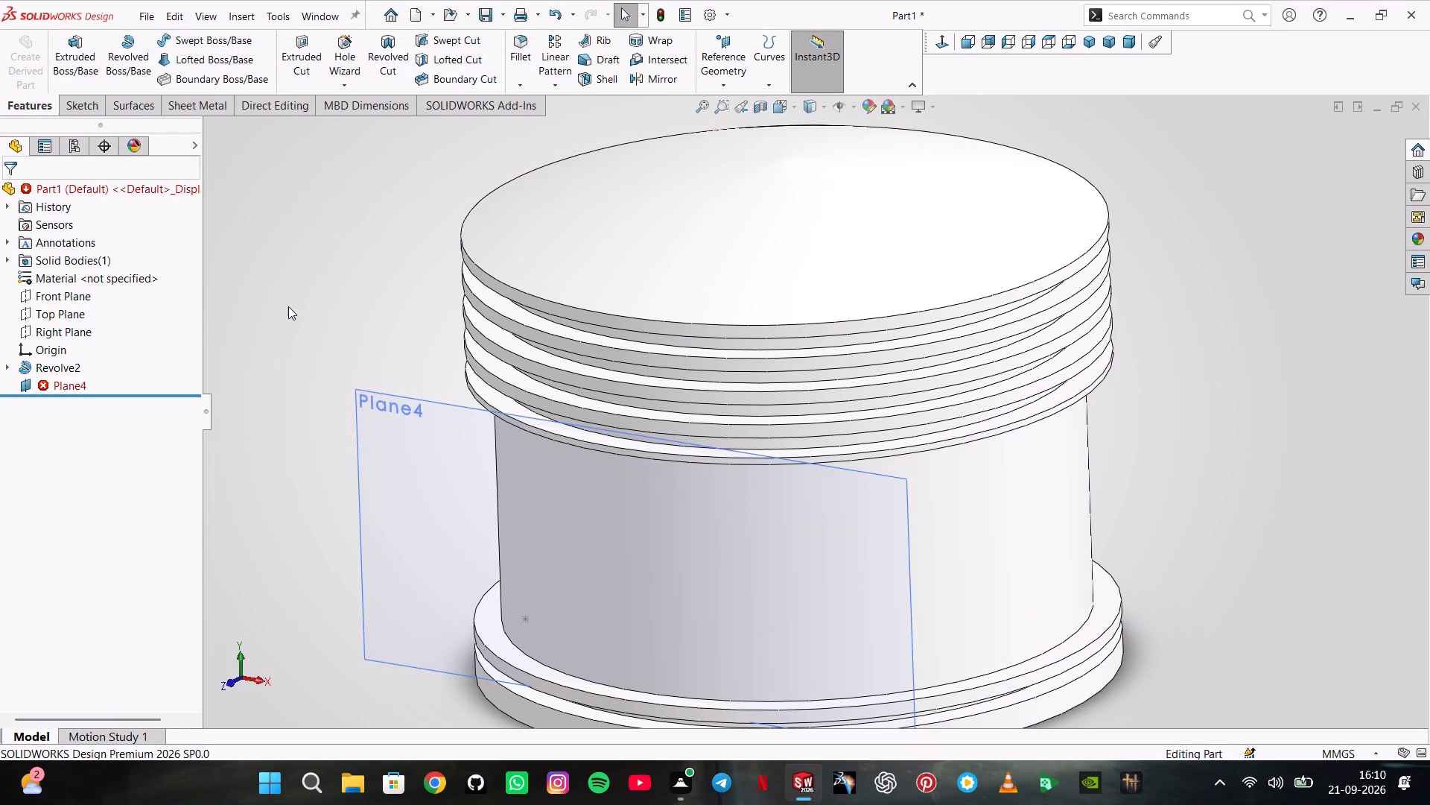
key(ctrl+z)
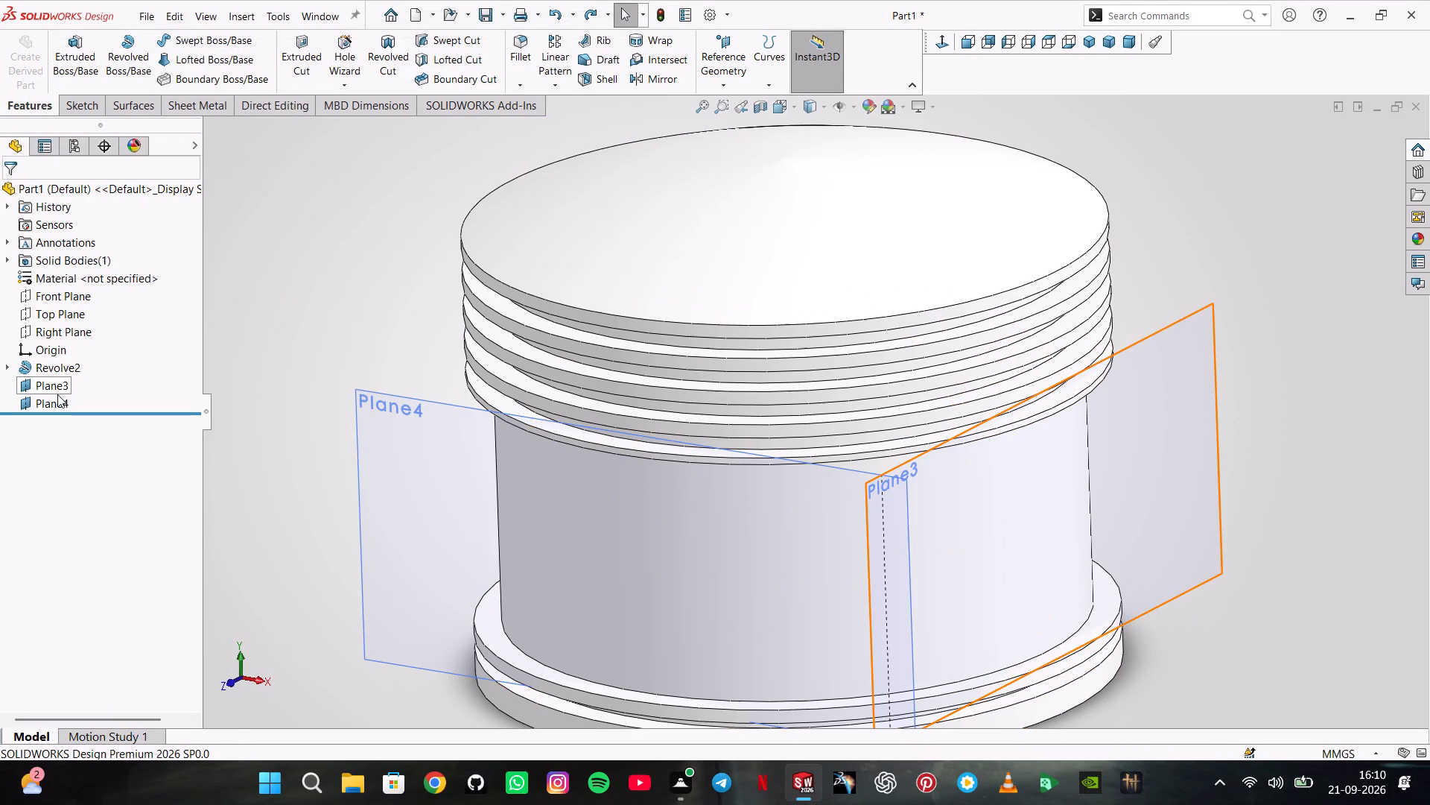
Start a sketch on Plane4 and draw a circle of about 16 mm radius near the middle of the skirt.
right_click(57, 396)
click(81, 374)
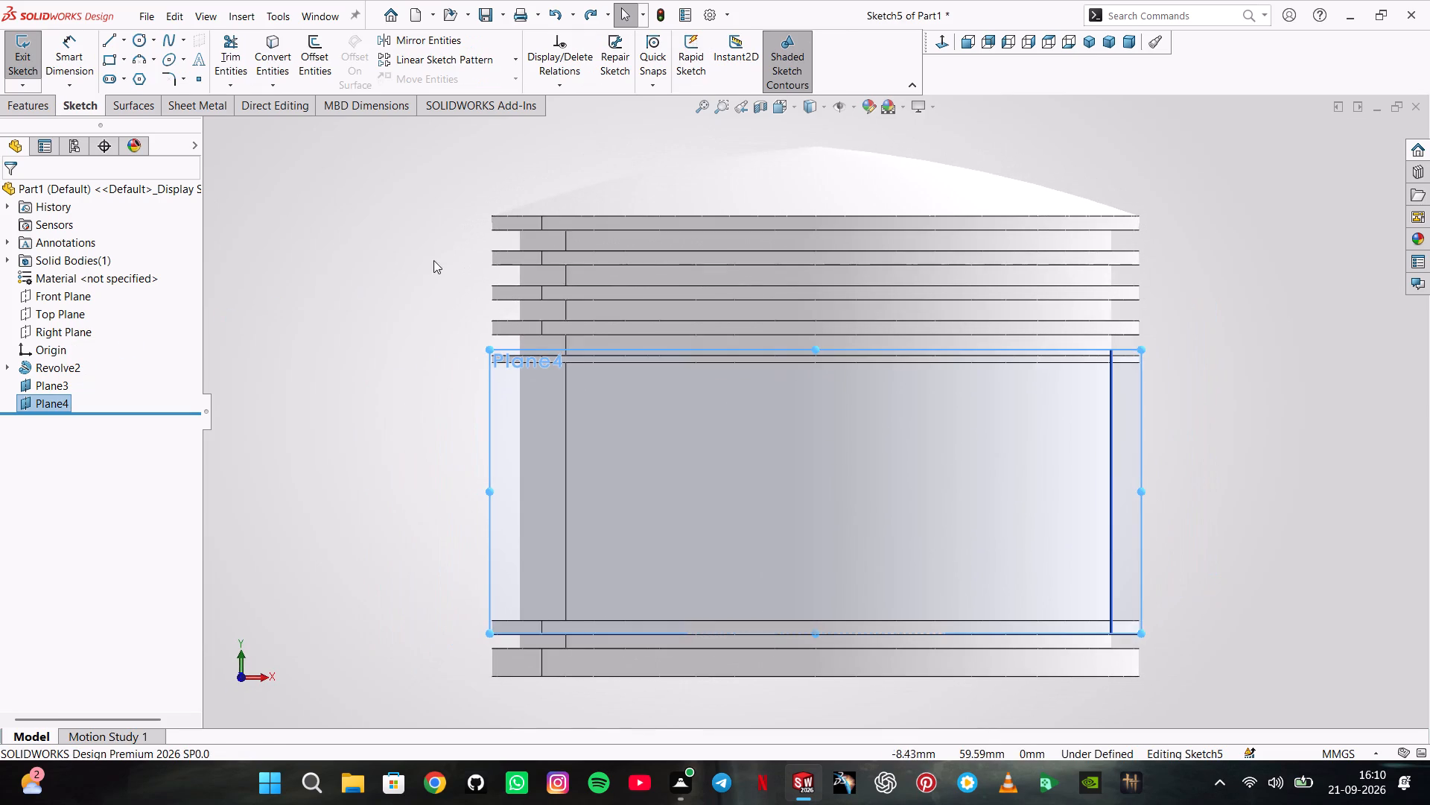
click(142, 42)
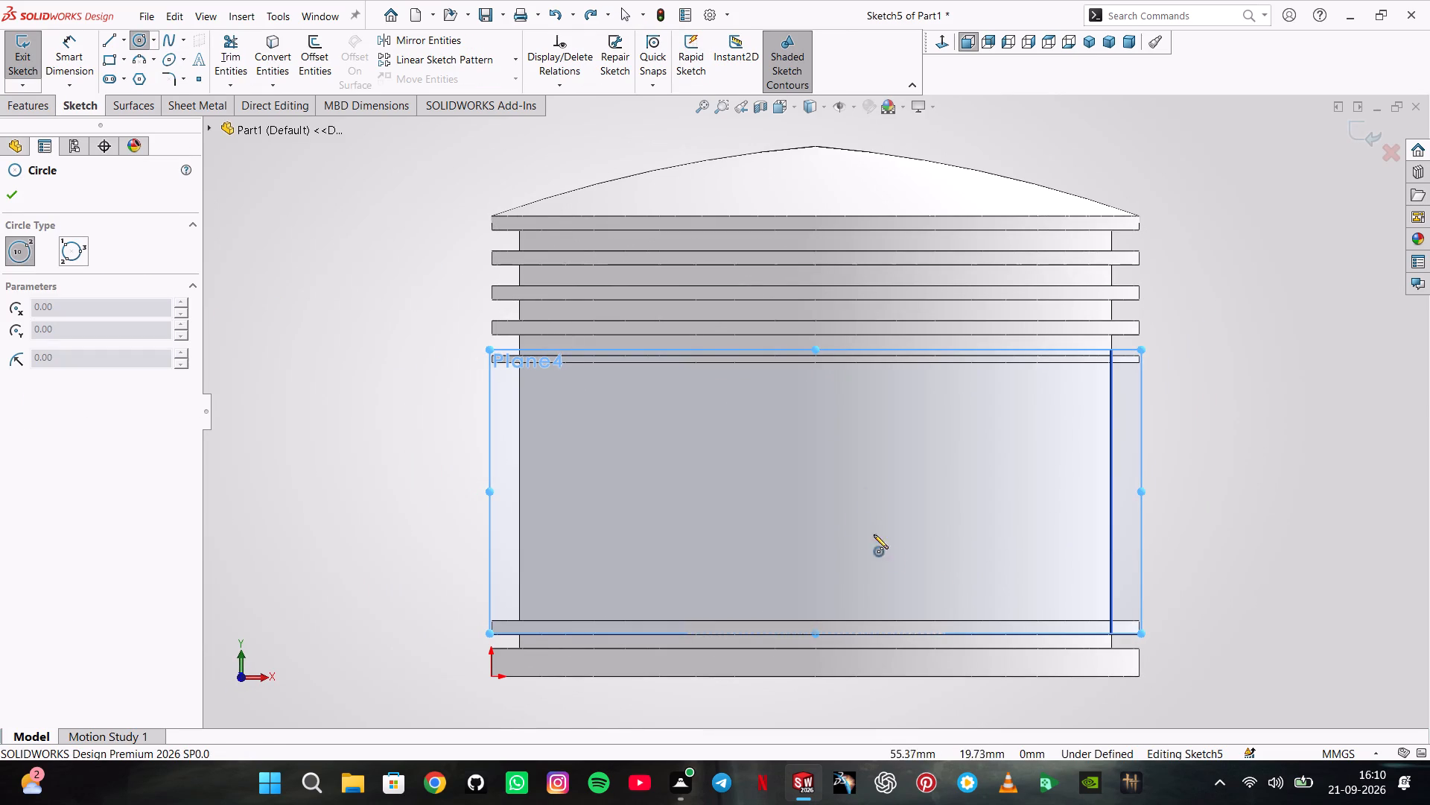
click(831, 482)
click(725, 517)
Dimension the circle's centre 46.5 mm (93/2) horizontally from the origin and 27 mm above the piston's bottom edge.
click(73, 66)
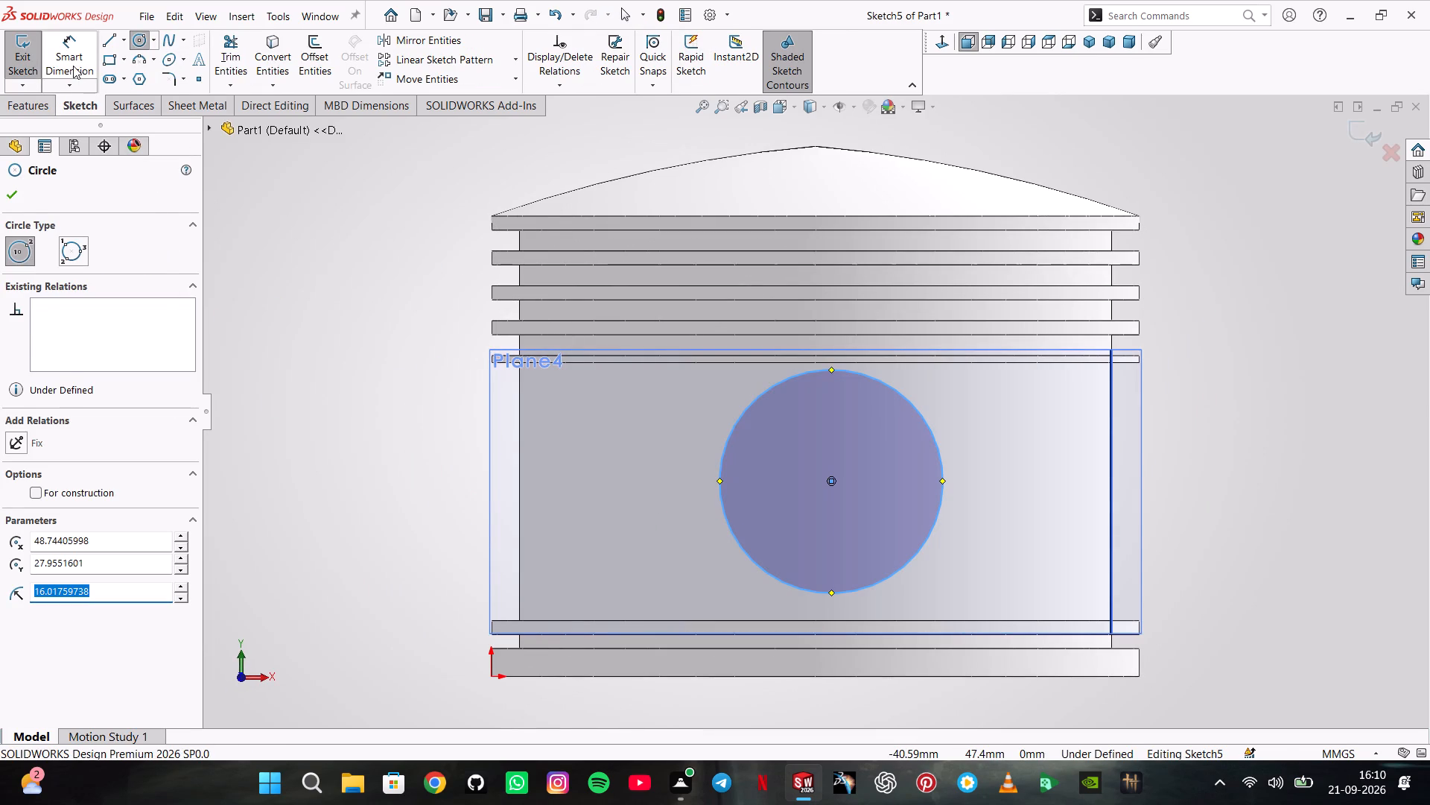
click(832, 484)
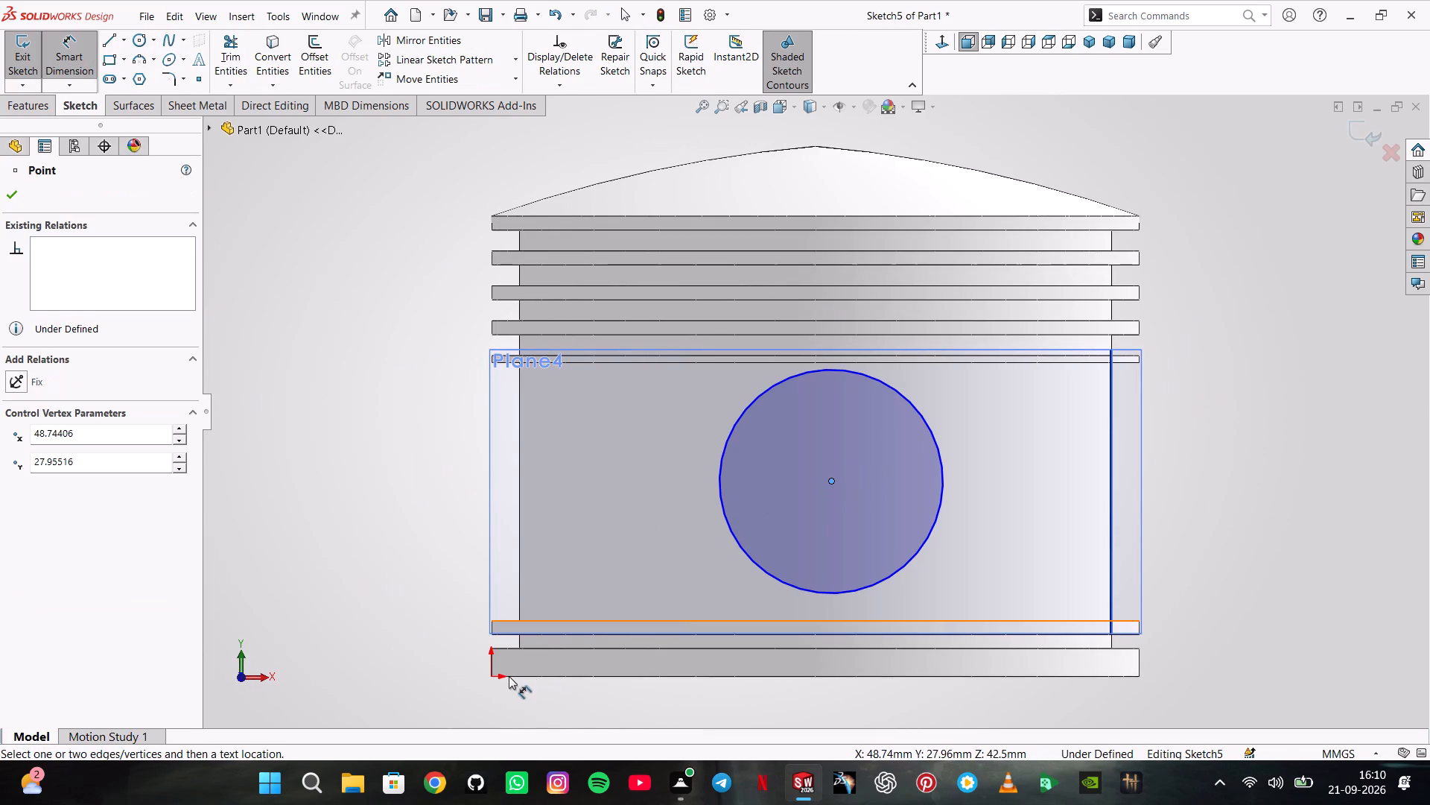
click(492, 676)
click(568, 704)
text(93/2)
key(Return)
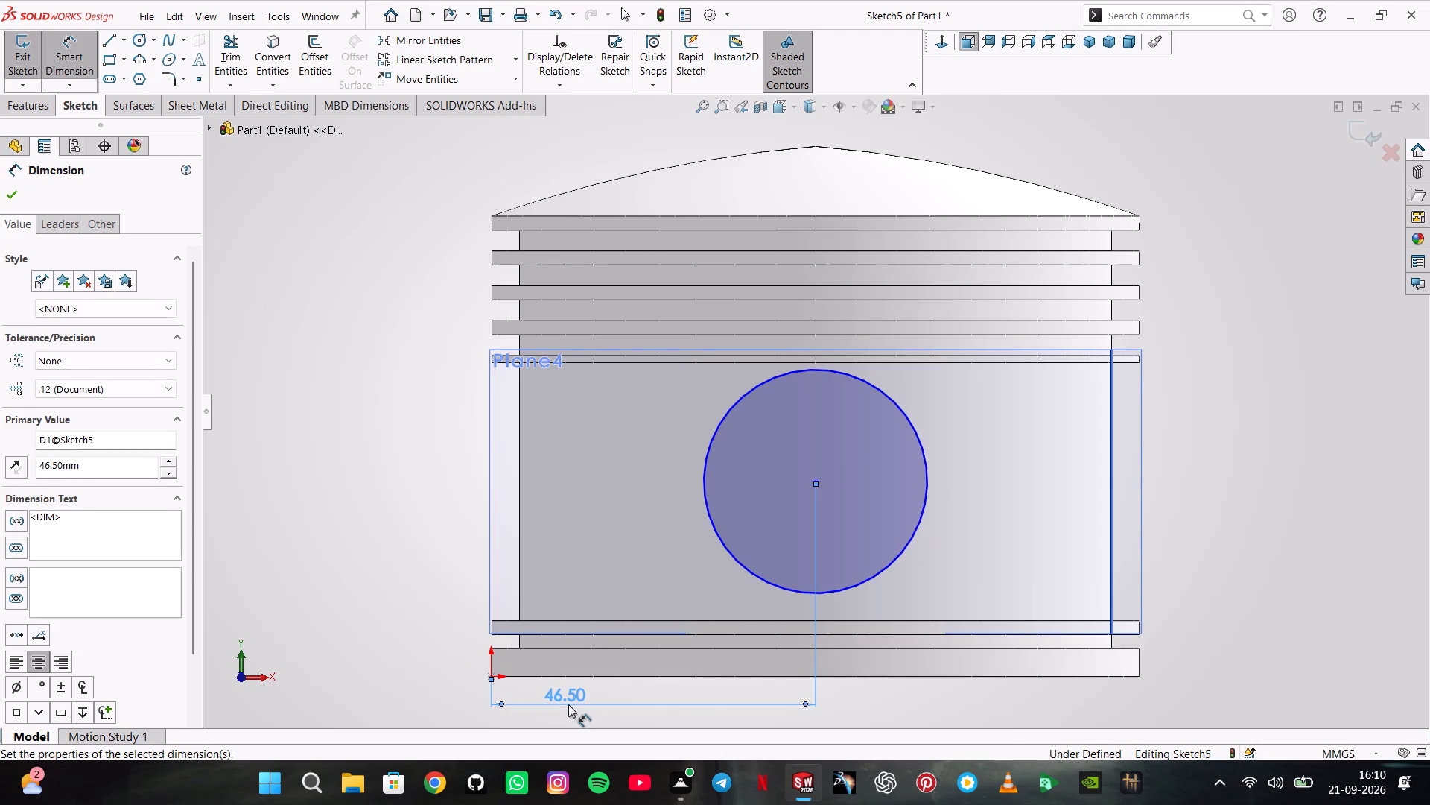
click(813, 481)
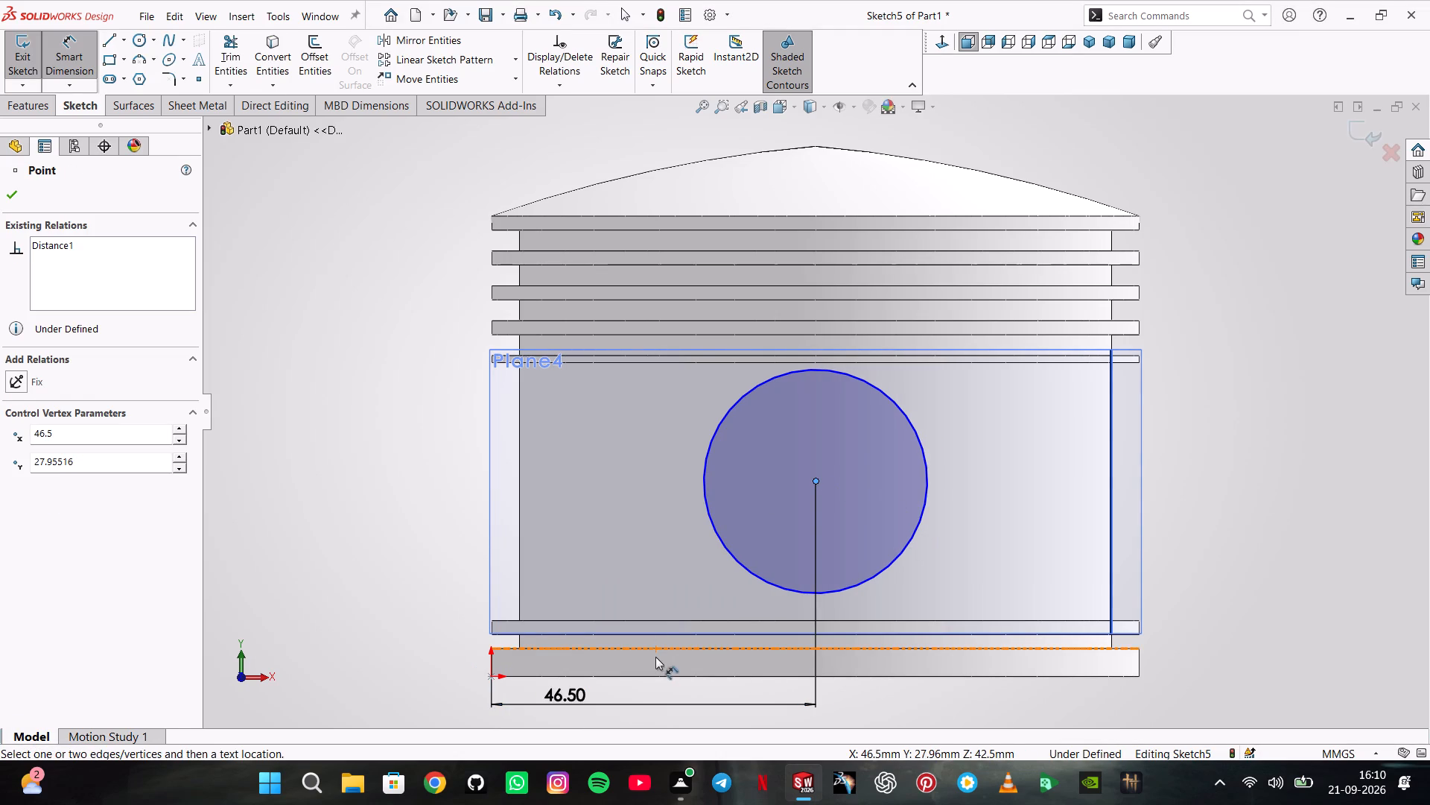
click(664, 678)
click(467, 589)
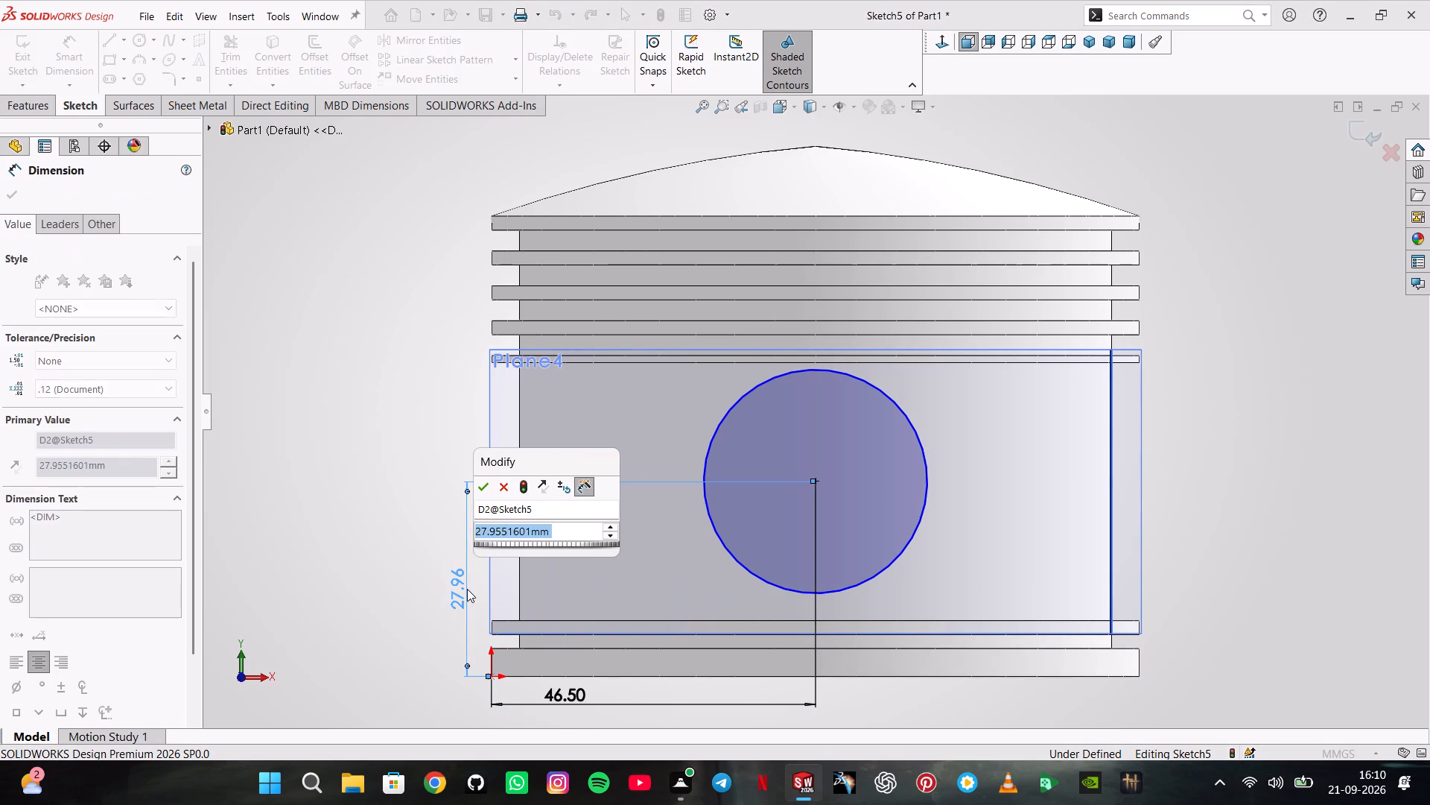
text(27)
key(Return)
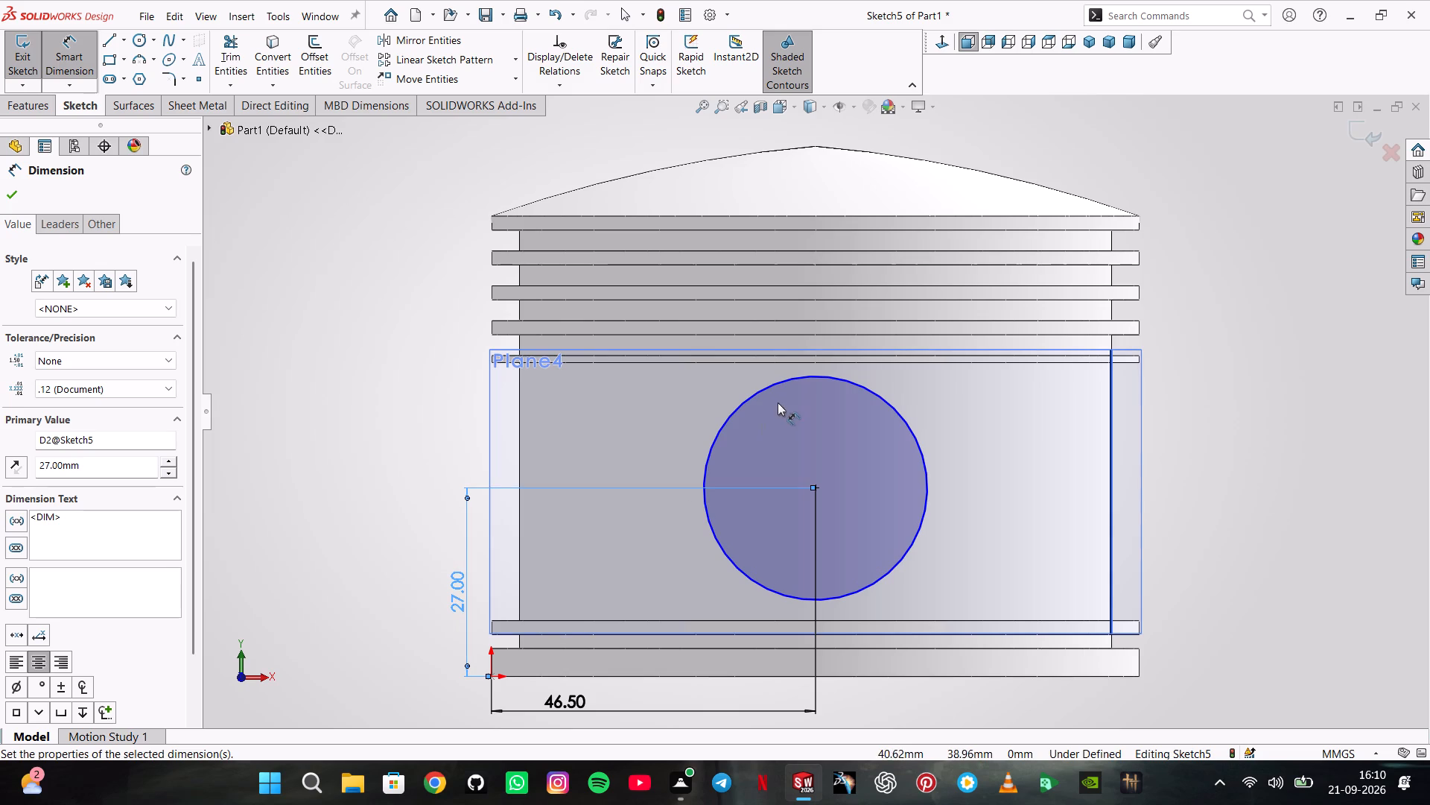
Dimension the circle's diameter to 36 mm (18*2).
click(754, 400)
click(1198, 438)
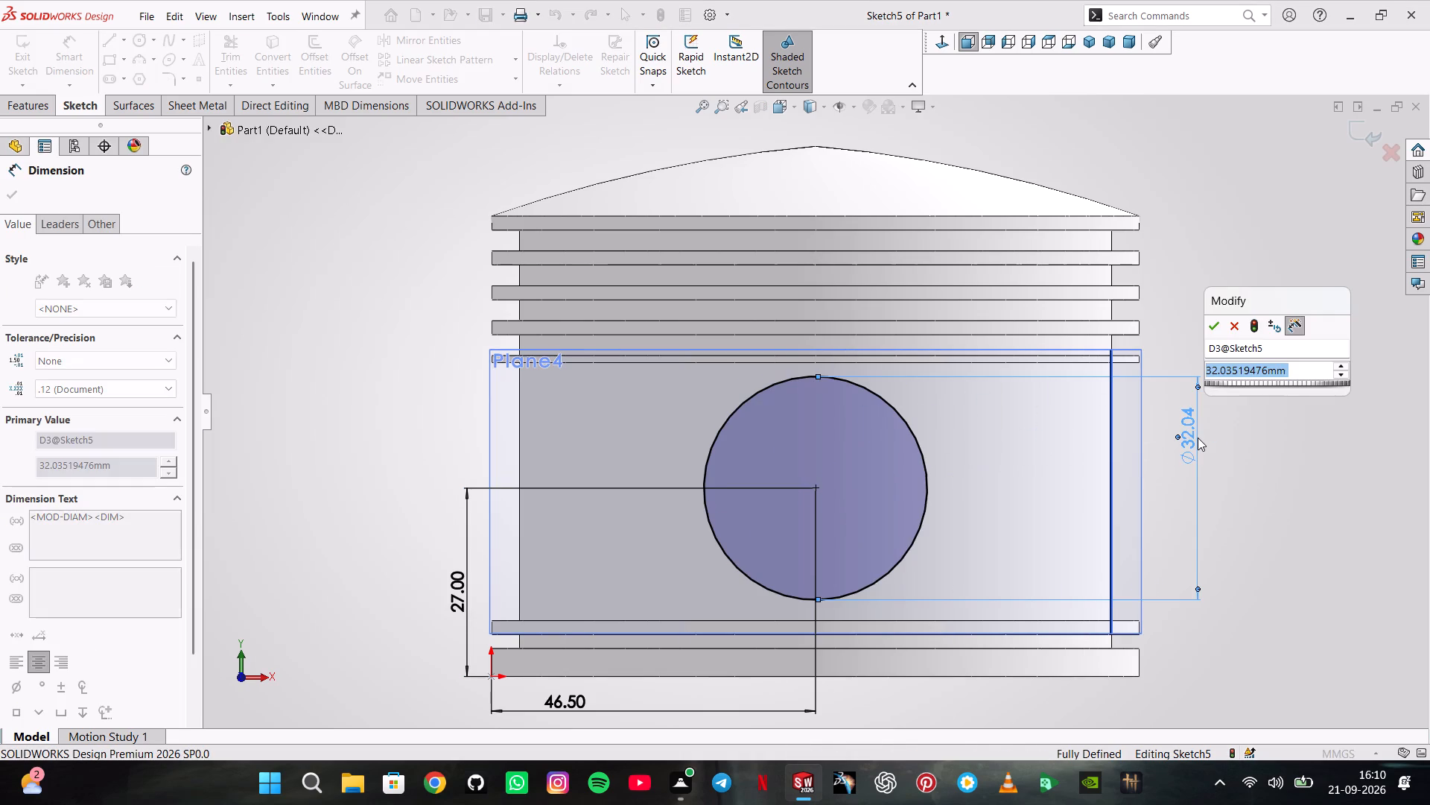
text(18/0)
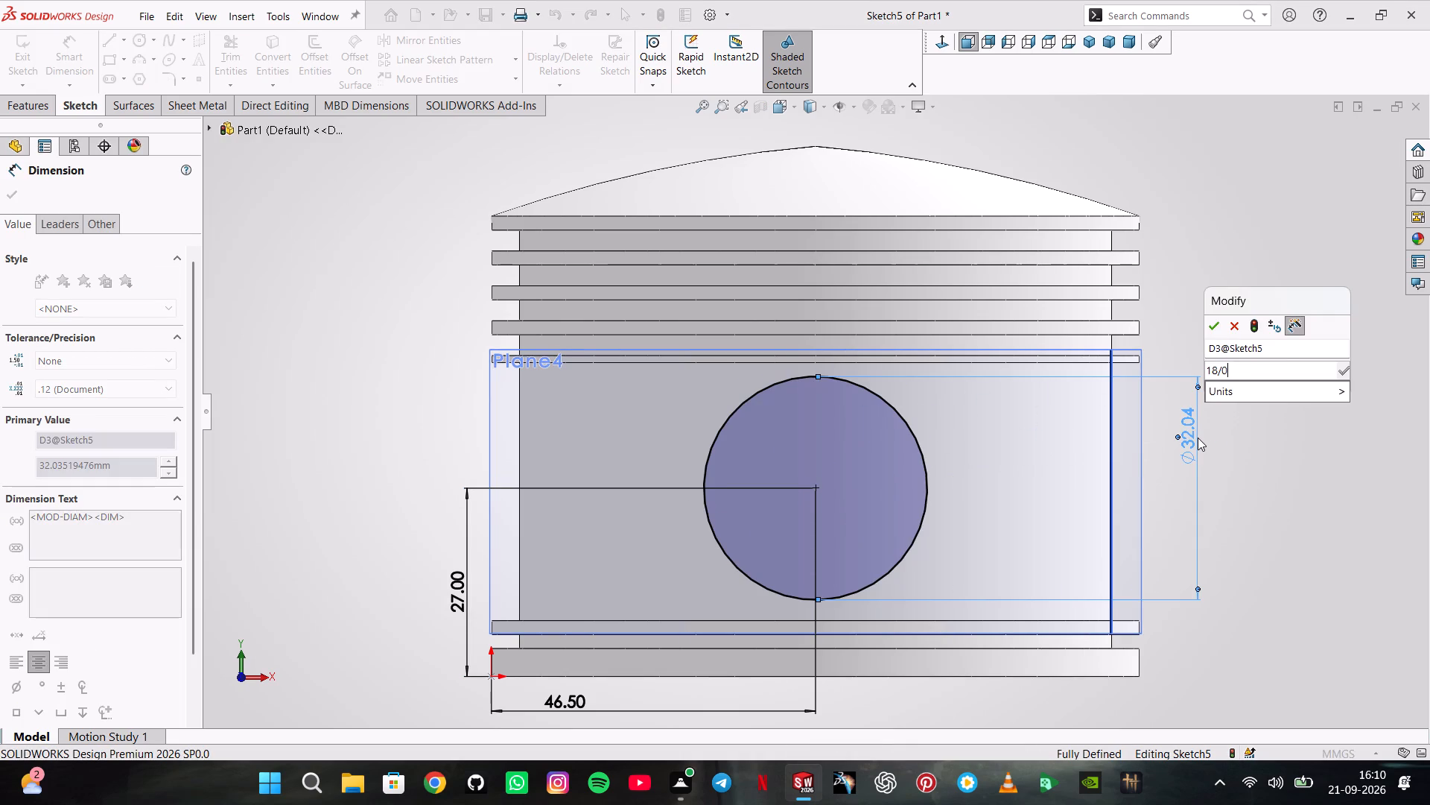
key(BackSpace)
key(backslash)
key(BackSpace)
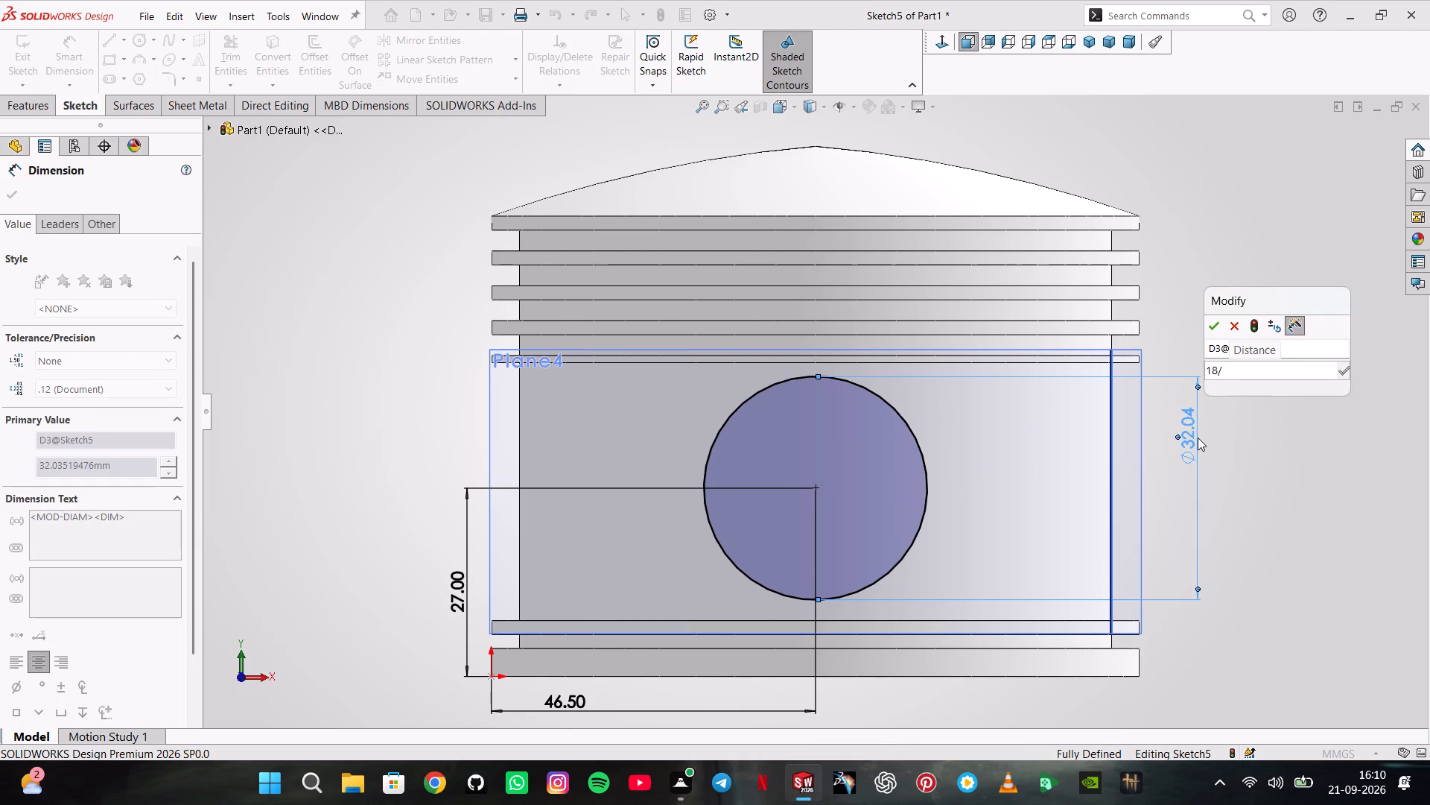
key(2)
key(Return)
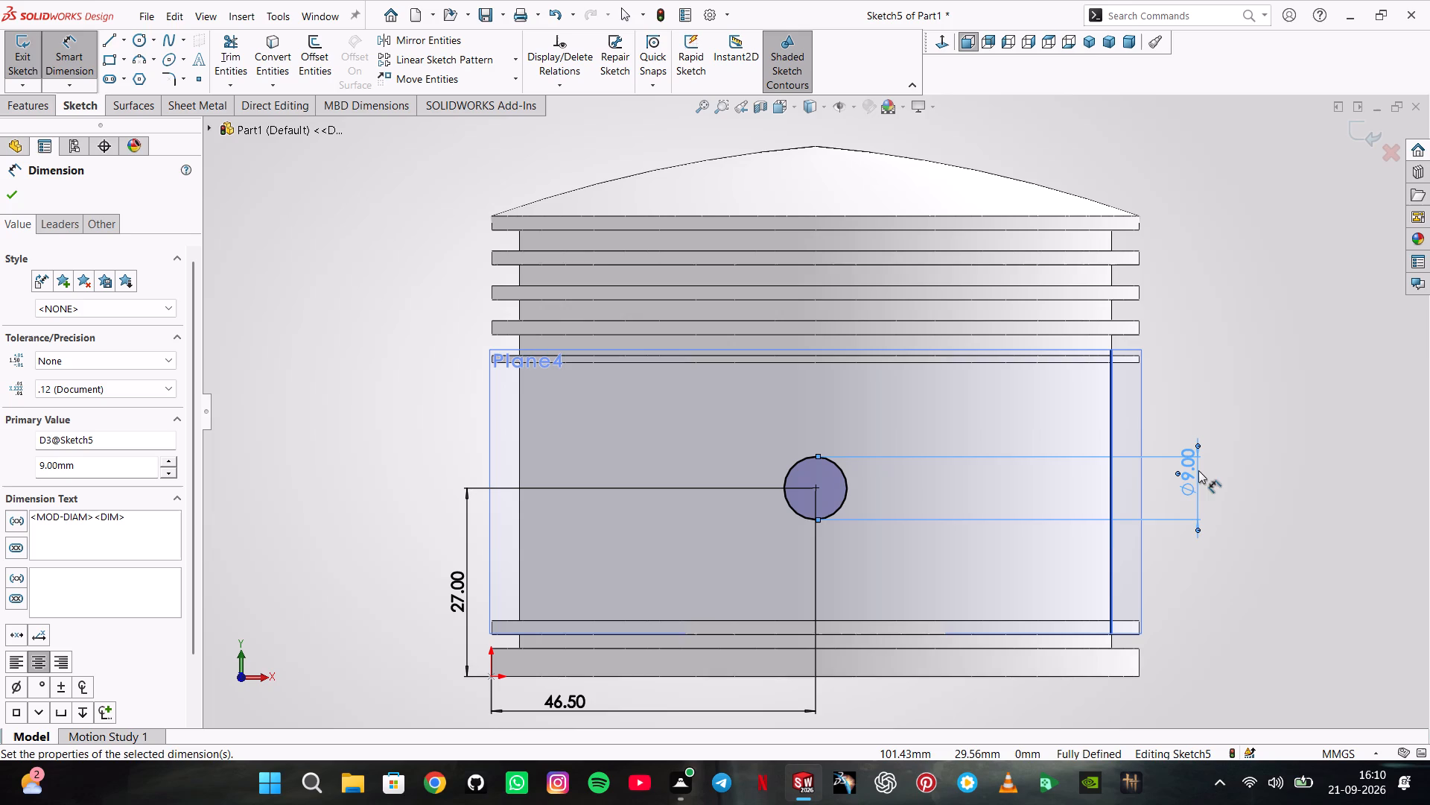
double_click(1192, 472)
text(18*2)
key(Return)
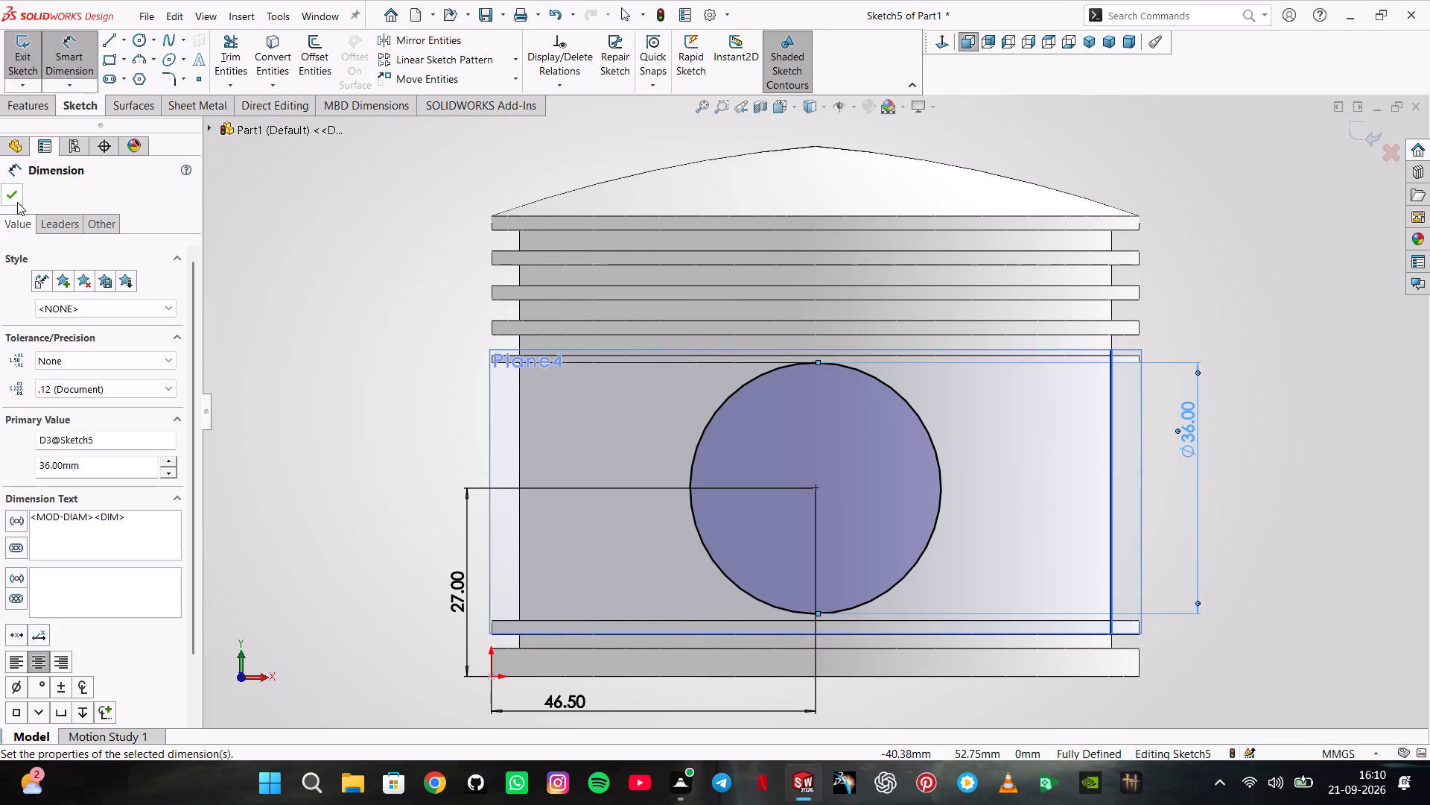
click(17, 202)
Cut the 36 mm circle into the skirt with a blind extruded cut 4 mm deep.
click(31, 110)
click(287, 64)
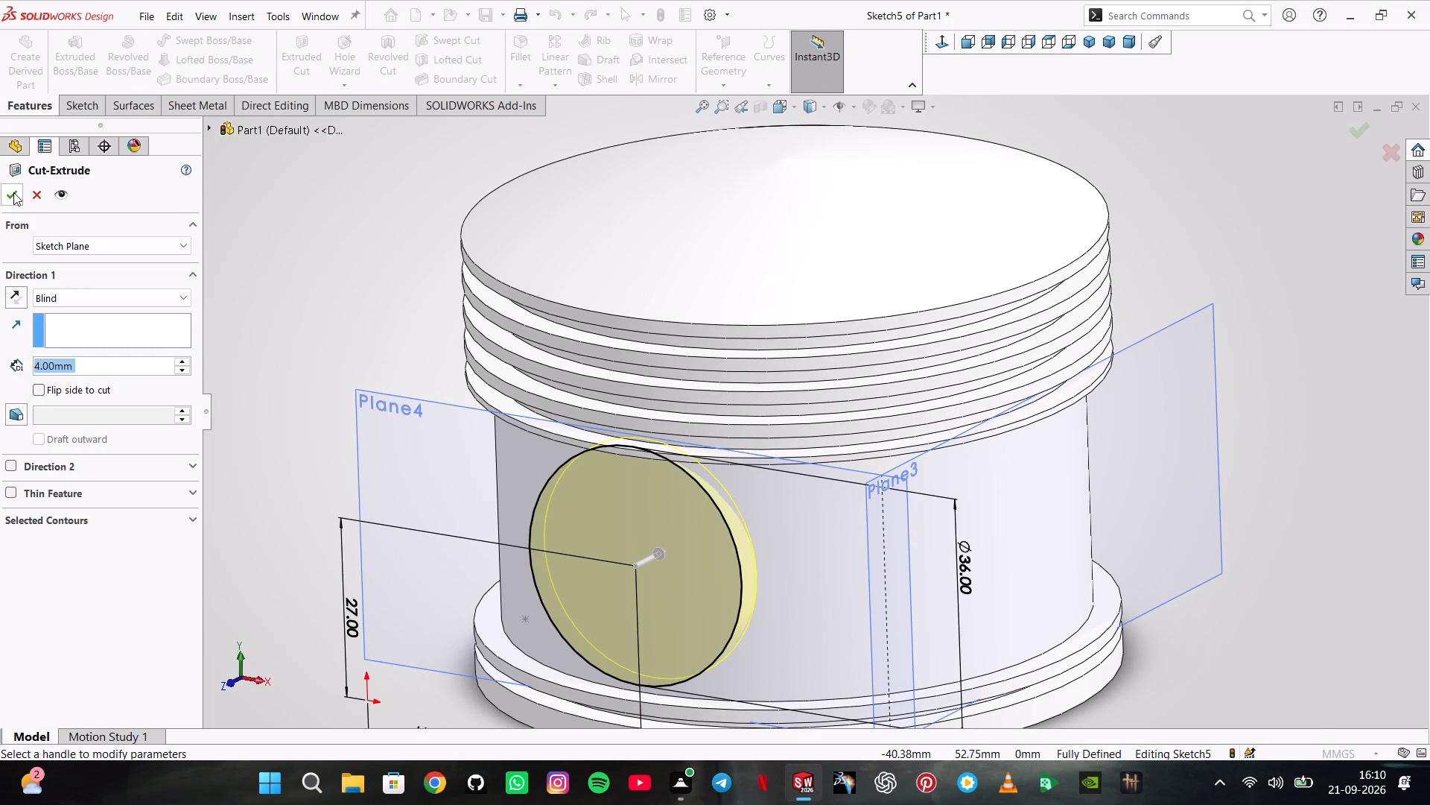
click(13, 192)
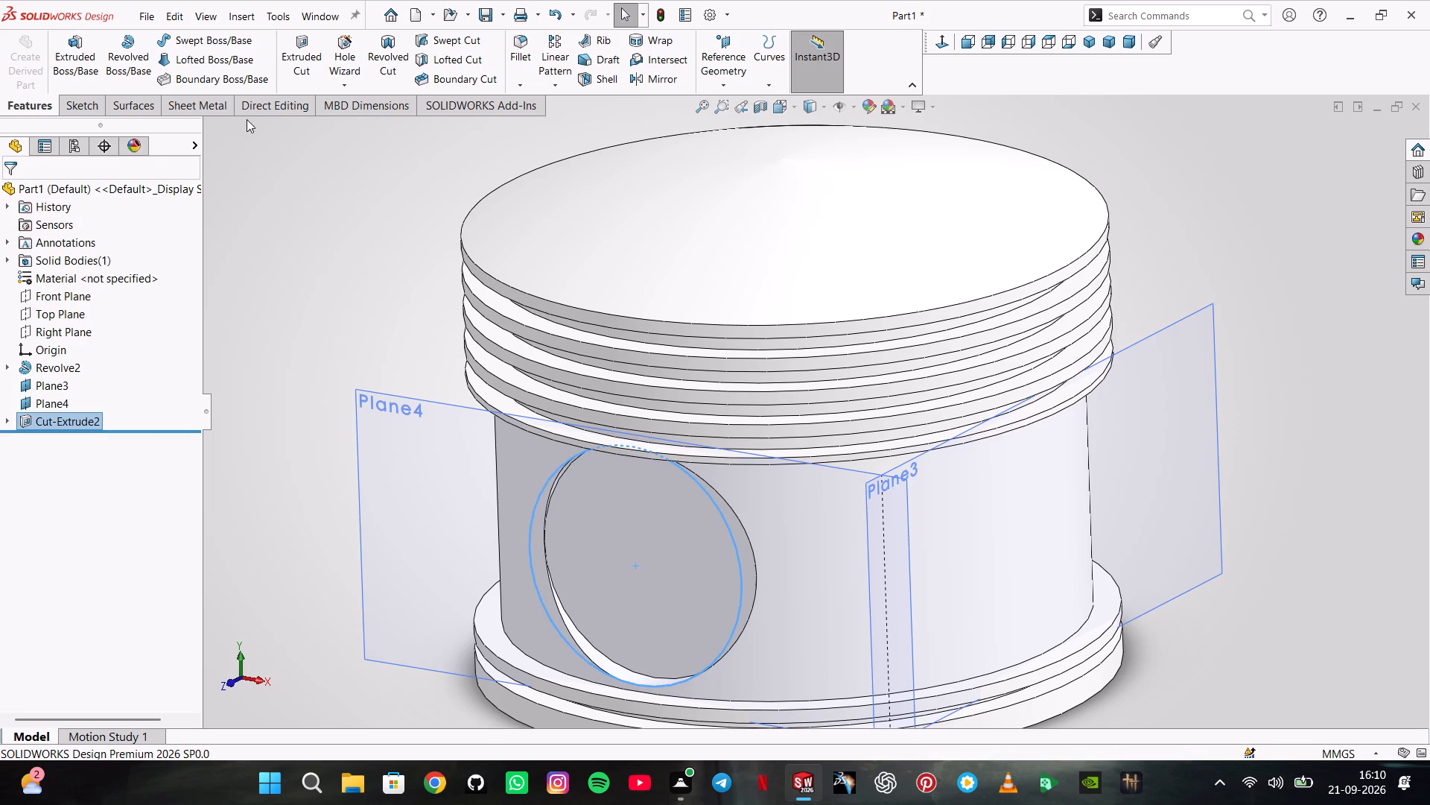
Mirror the 36 mm circular recess cut about the Front Plane to the opposite side of the skirt.
click(540, 89)
click(559, 135)
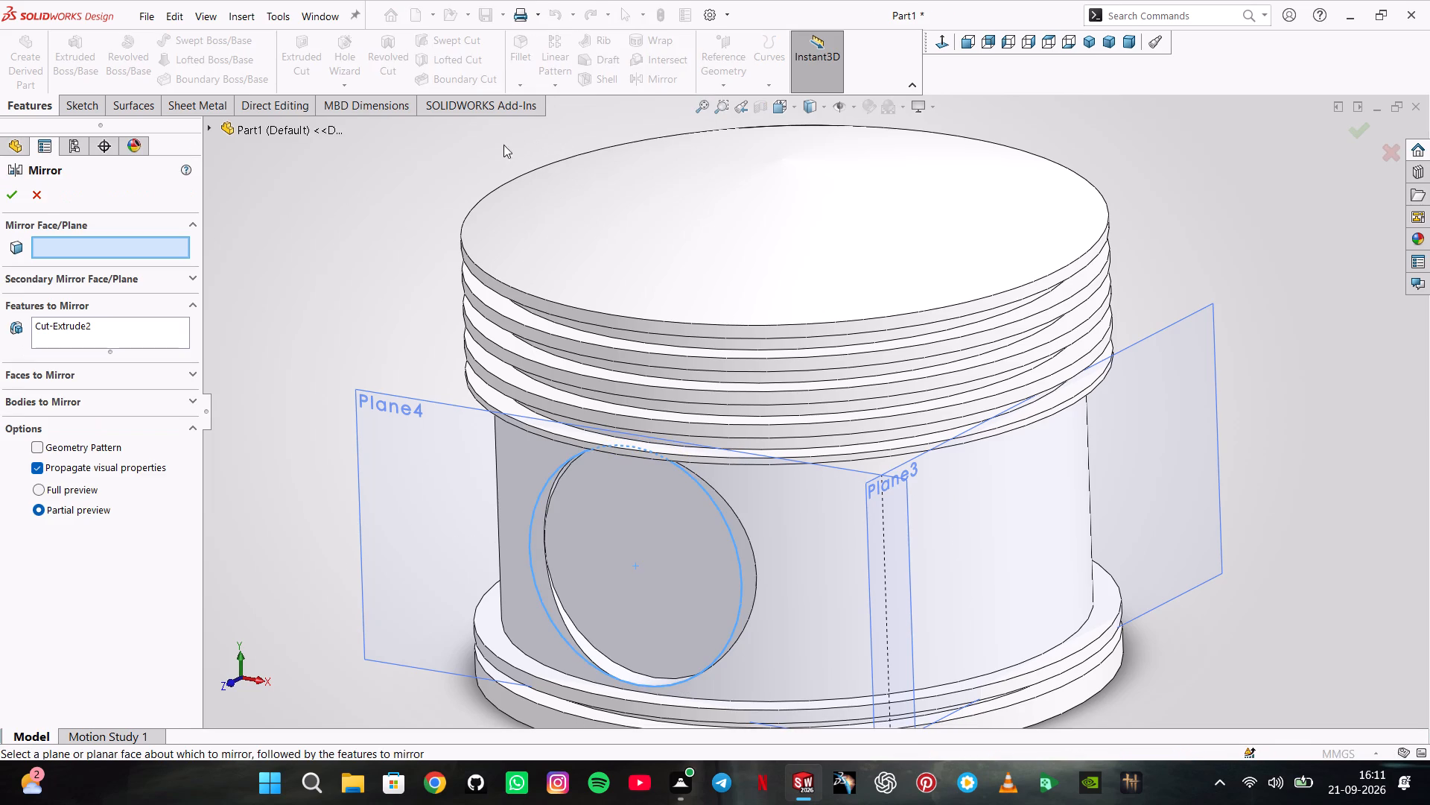
click(208, 130)
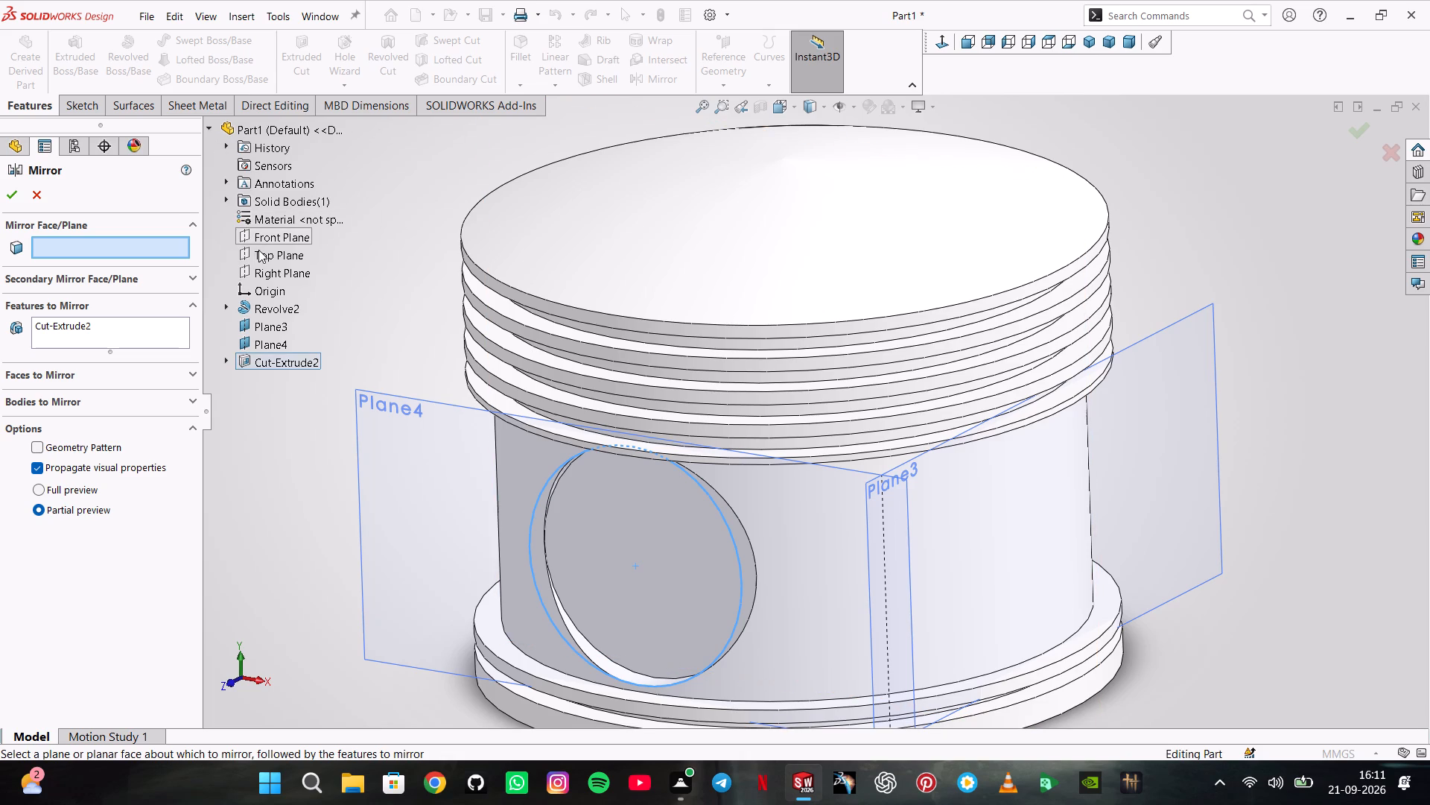
click(258, 241)
middle_drag(445, 252, 326, 304)
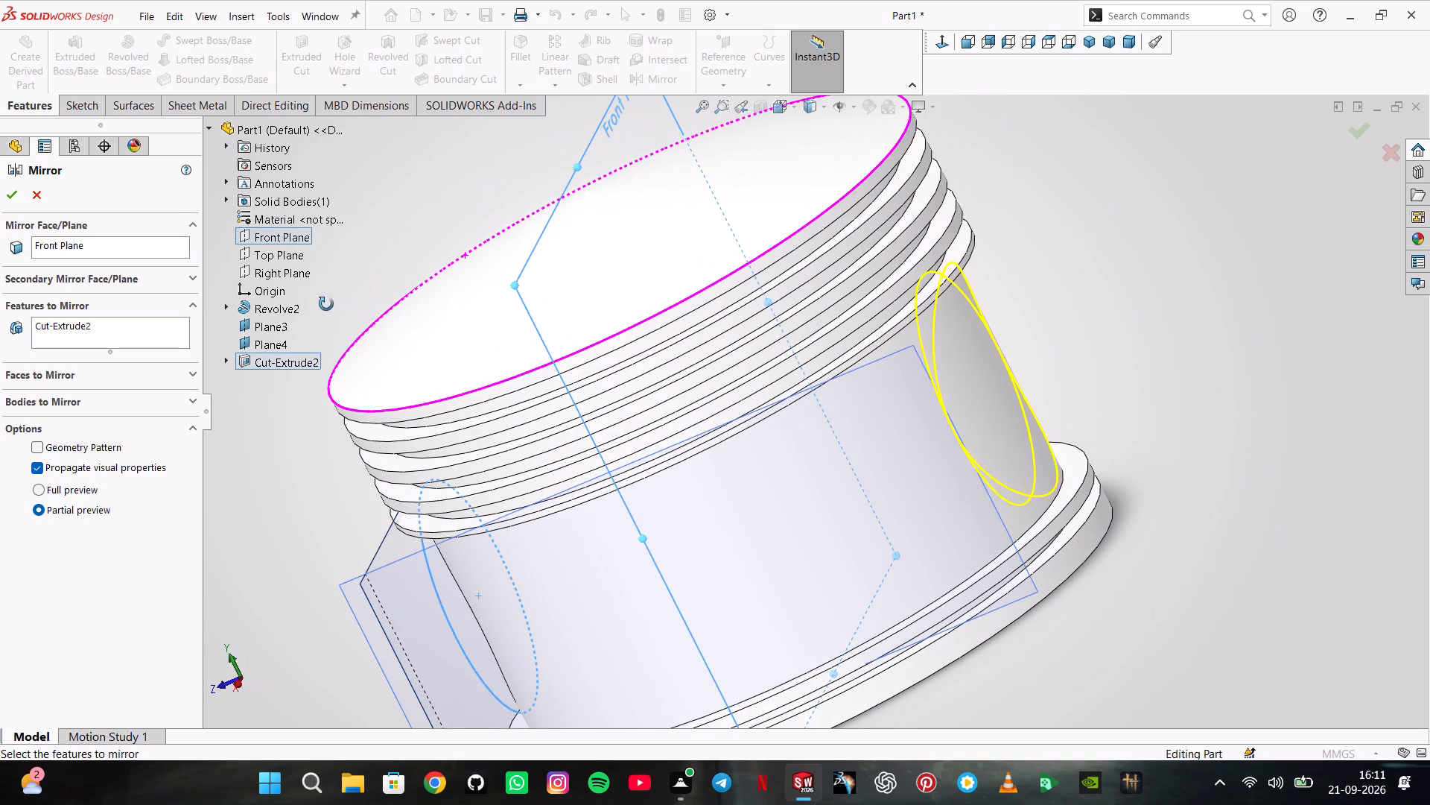
middle_drag(326, 304, 326, 305)
click(11, 194)
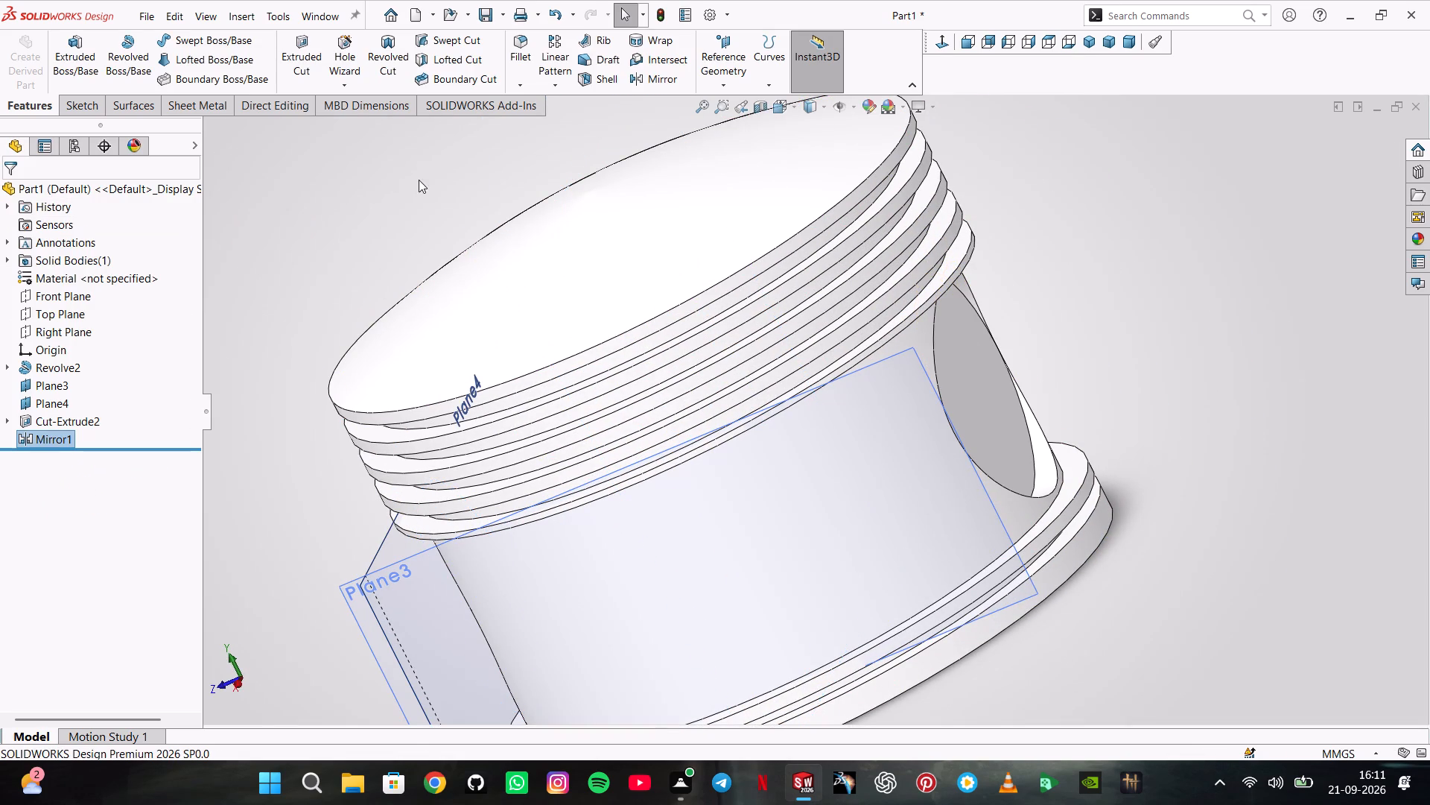
Start a sketch on Plane4 and draw a circle of about 11.7 mm radius centred on the circular recess.
middle_drag(356, 265, 470, 278)
scroll(356, 265, up, 1)
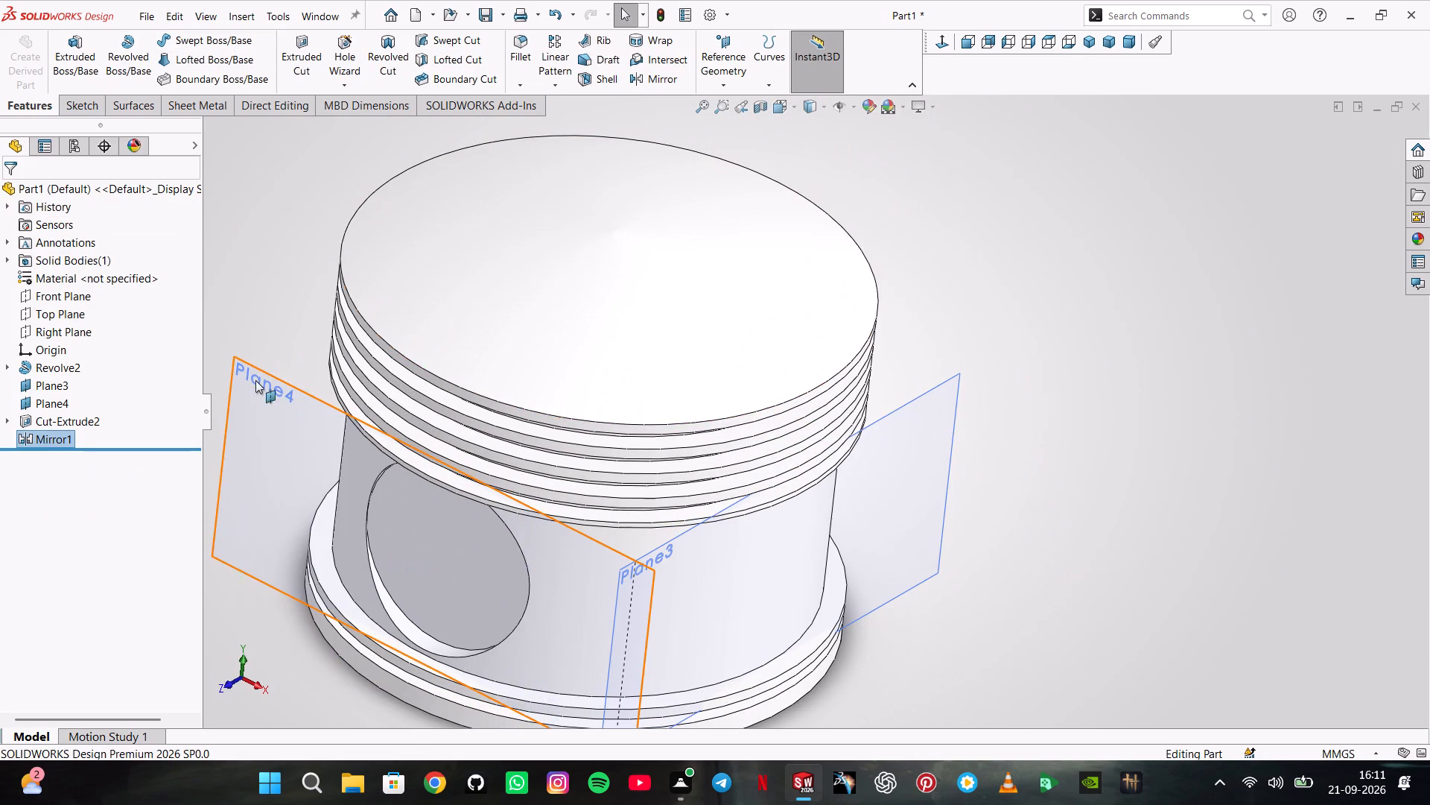
click(267, 392)
click(333, 354)
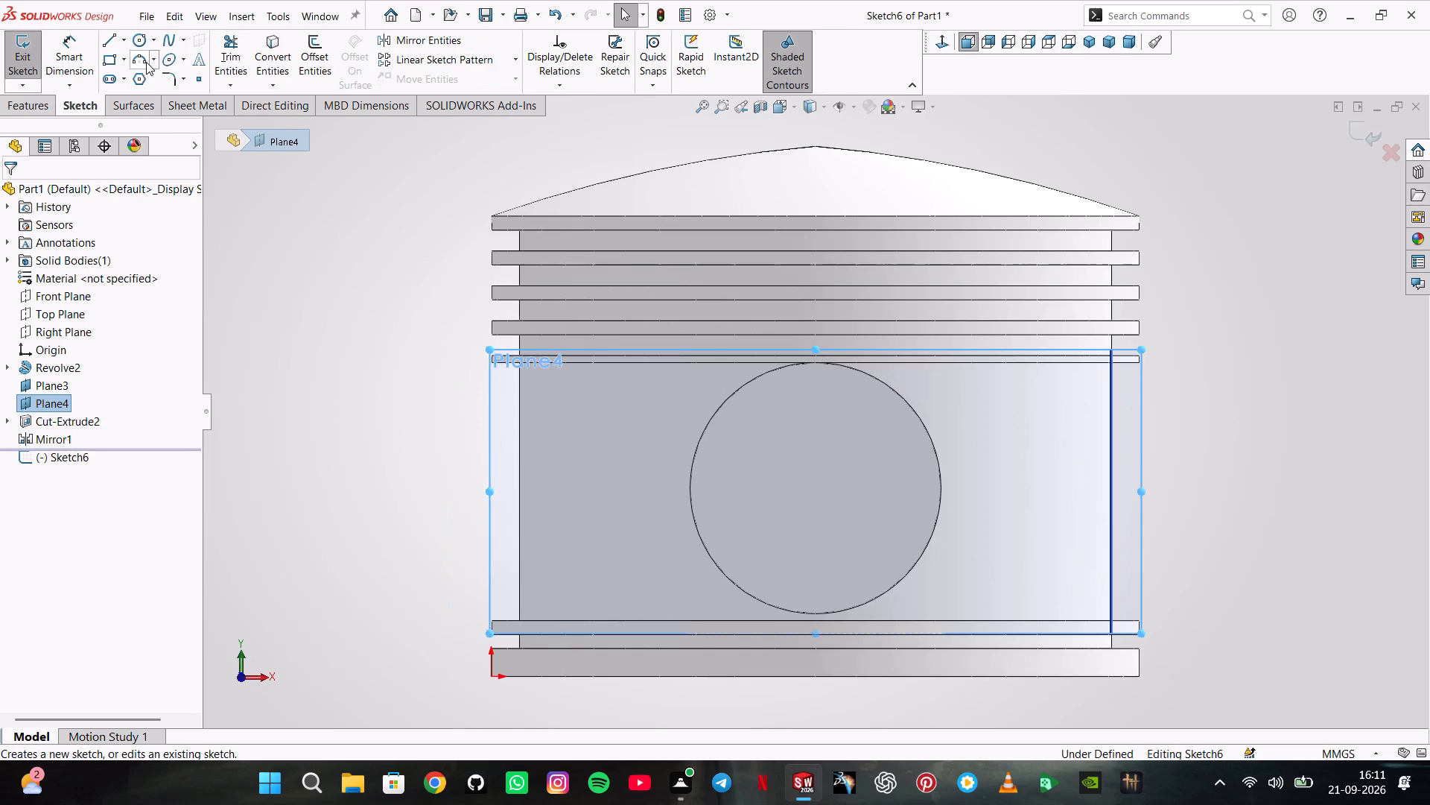
click(141, 36)
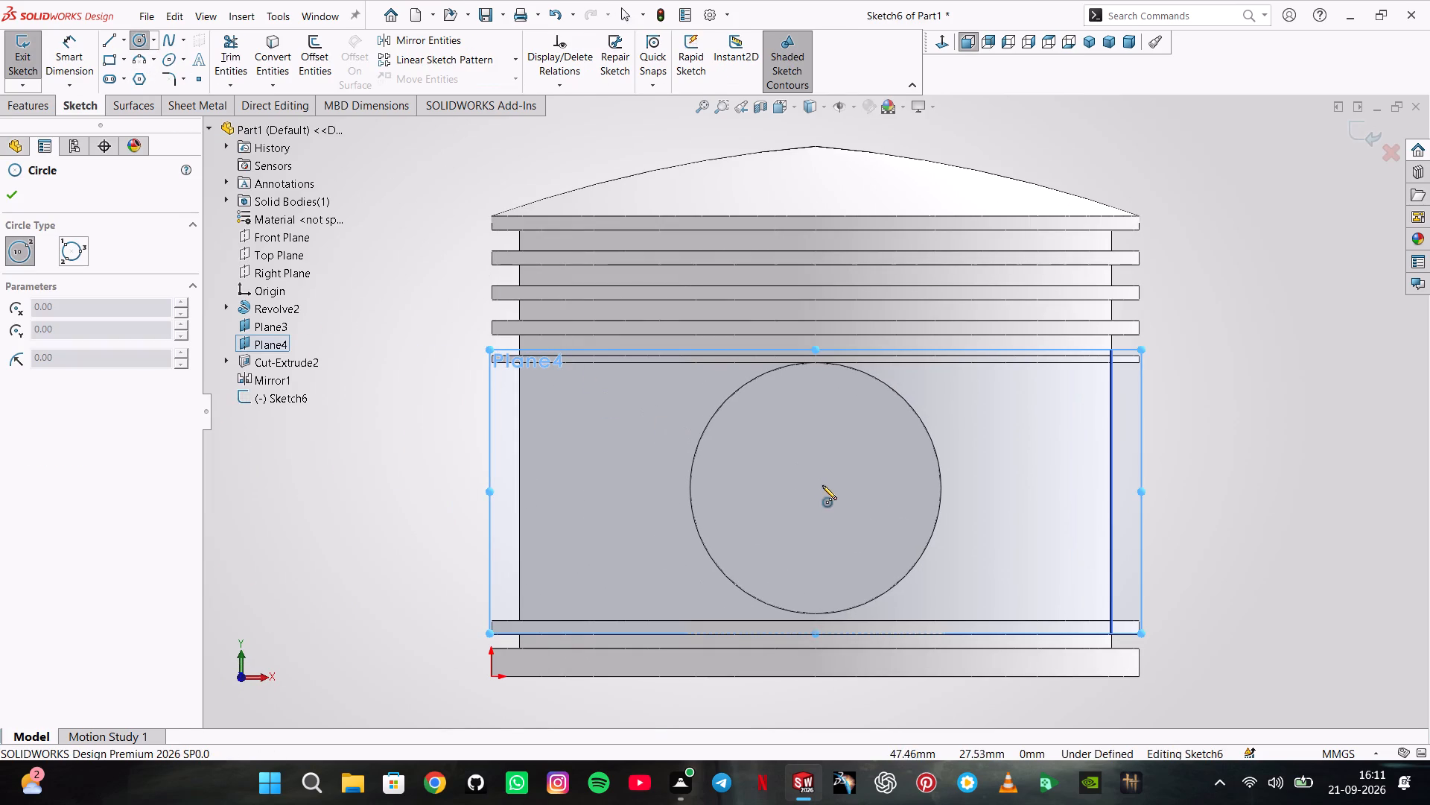
click(817, 485)
click(848, 563)
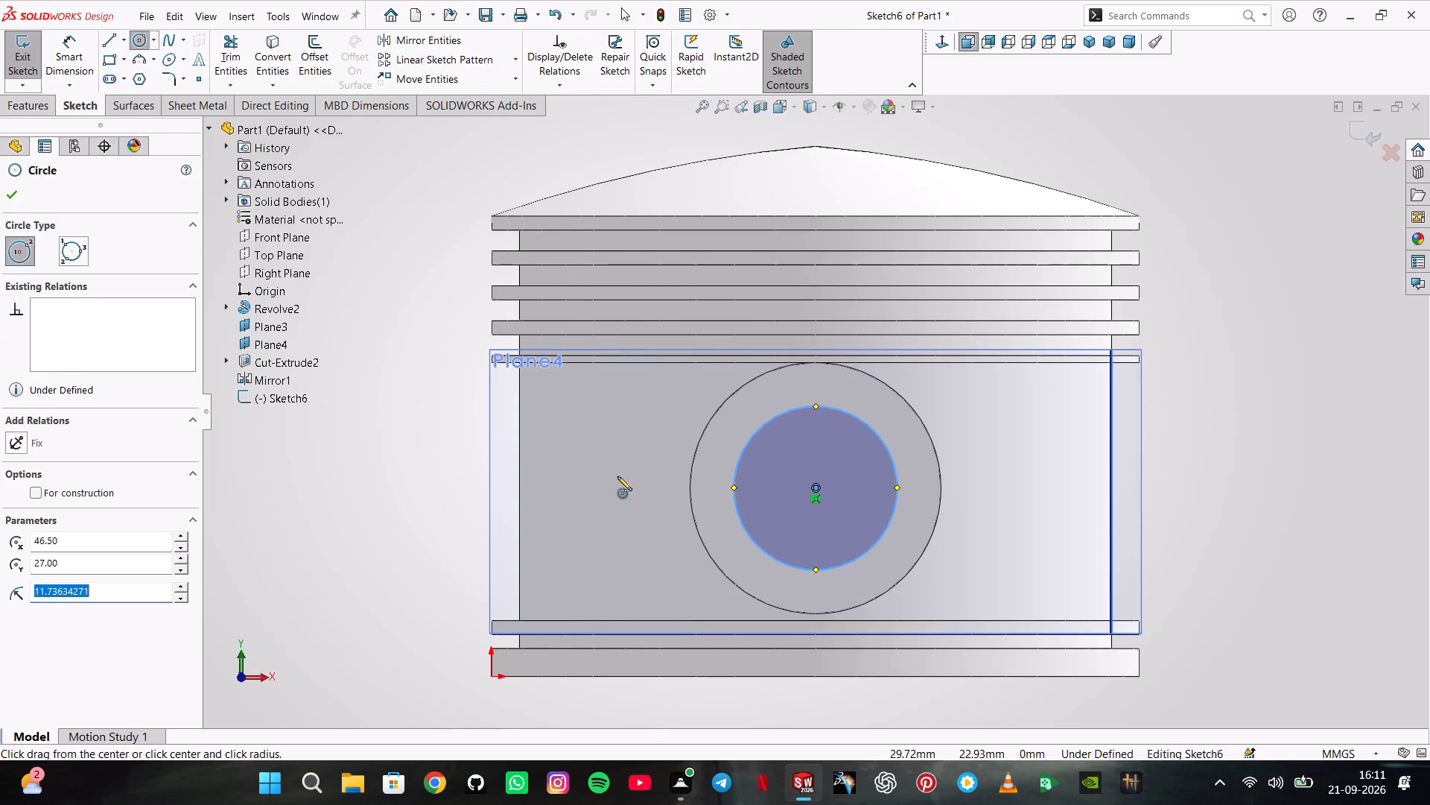
Dimension the new circle's diameter to 22 mm.
click(67, 53)
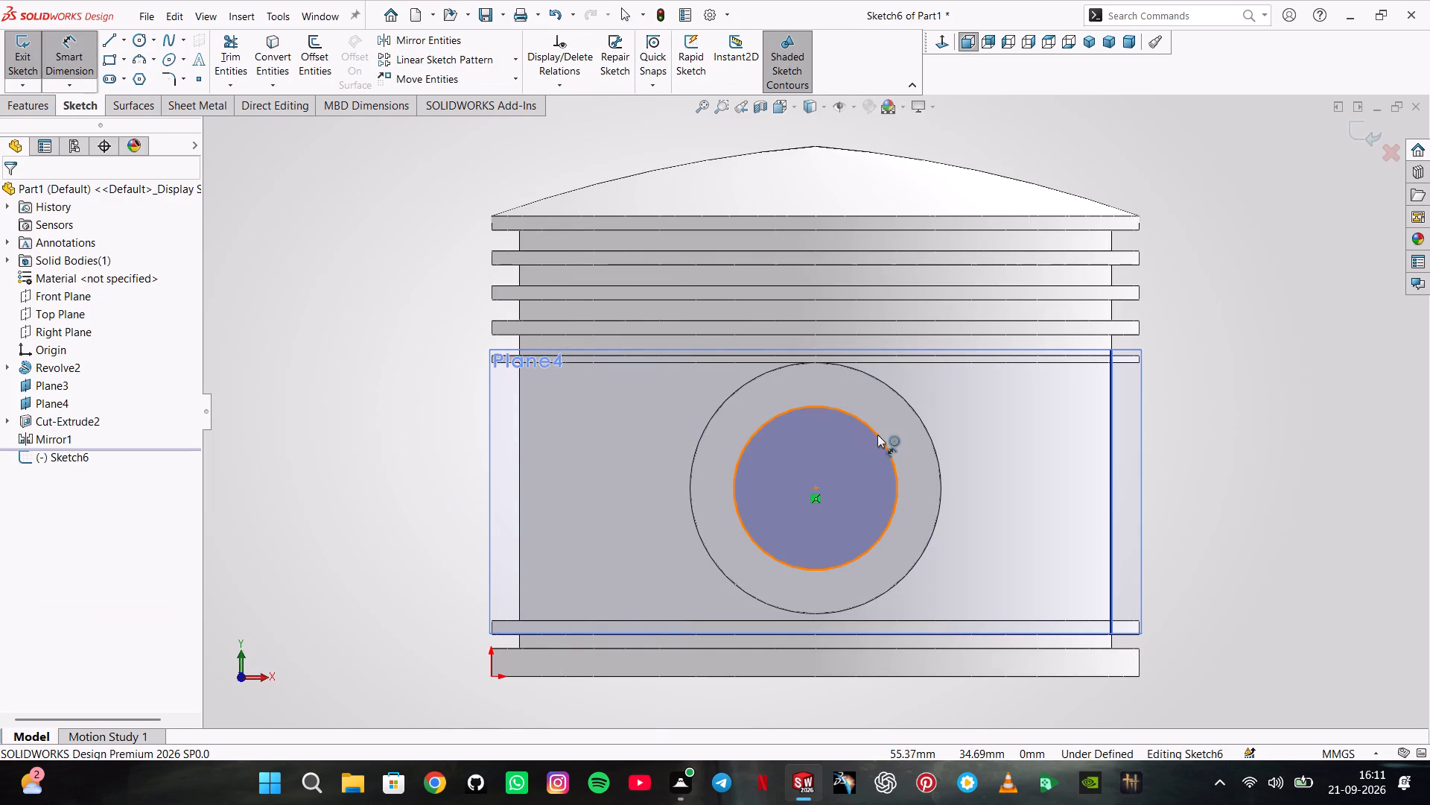
click(877, 435)
click(1243, 443)
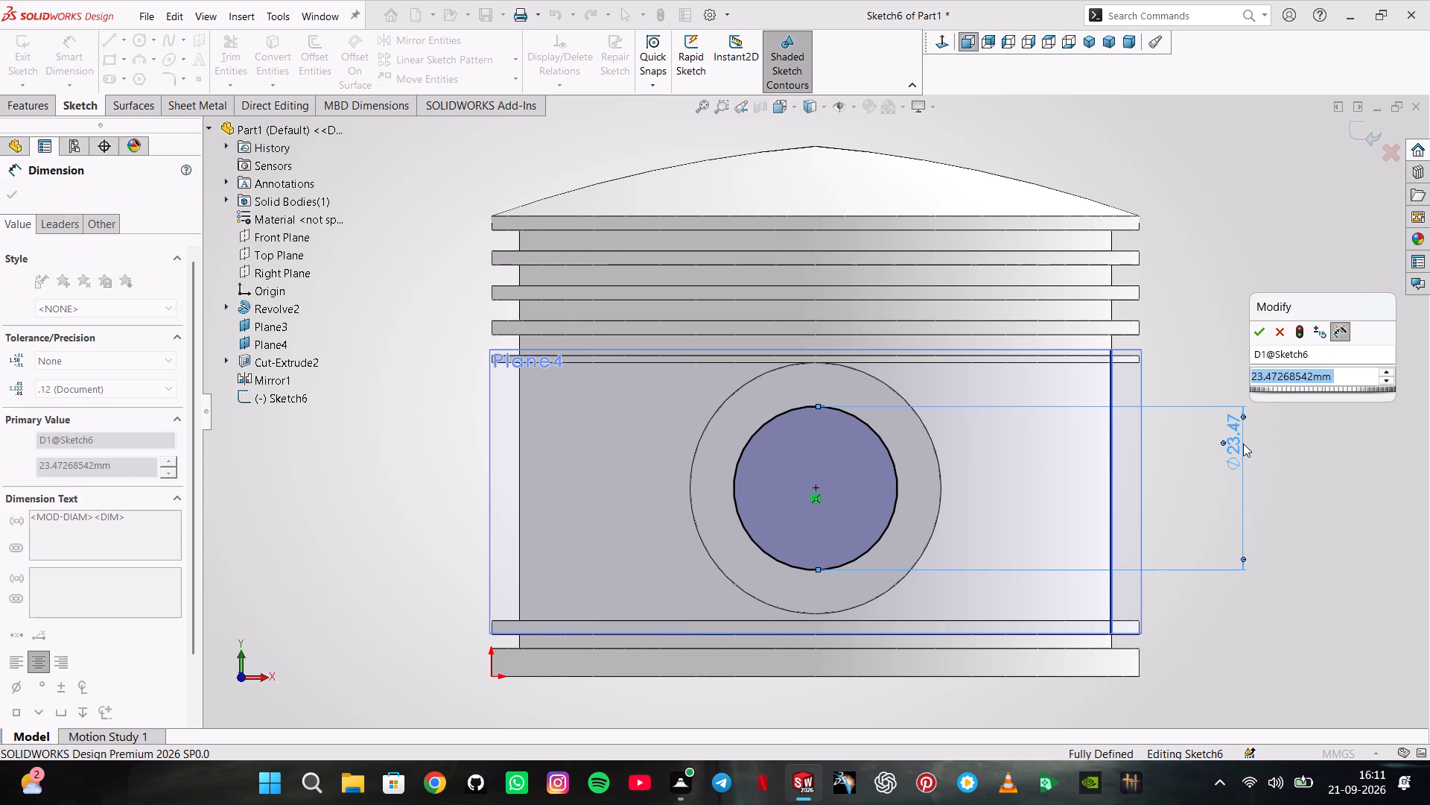
text(22)
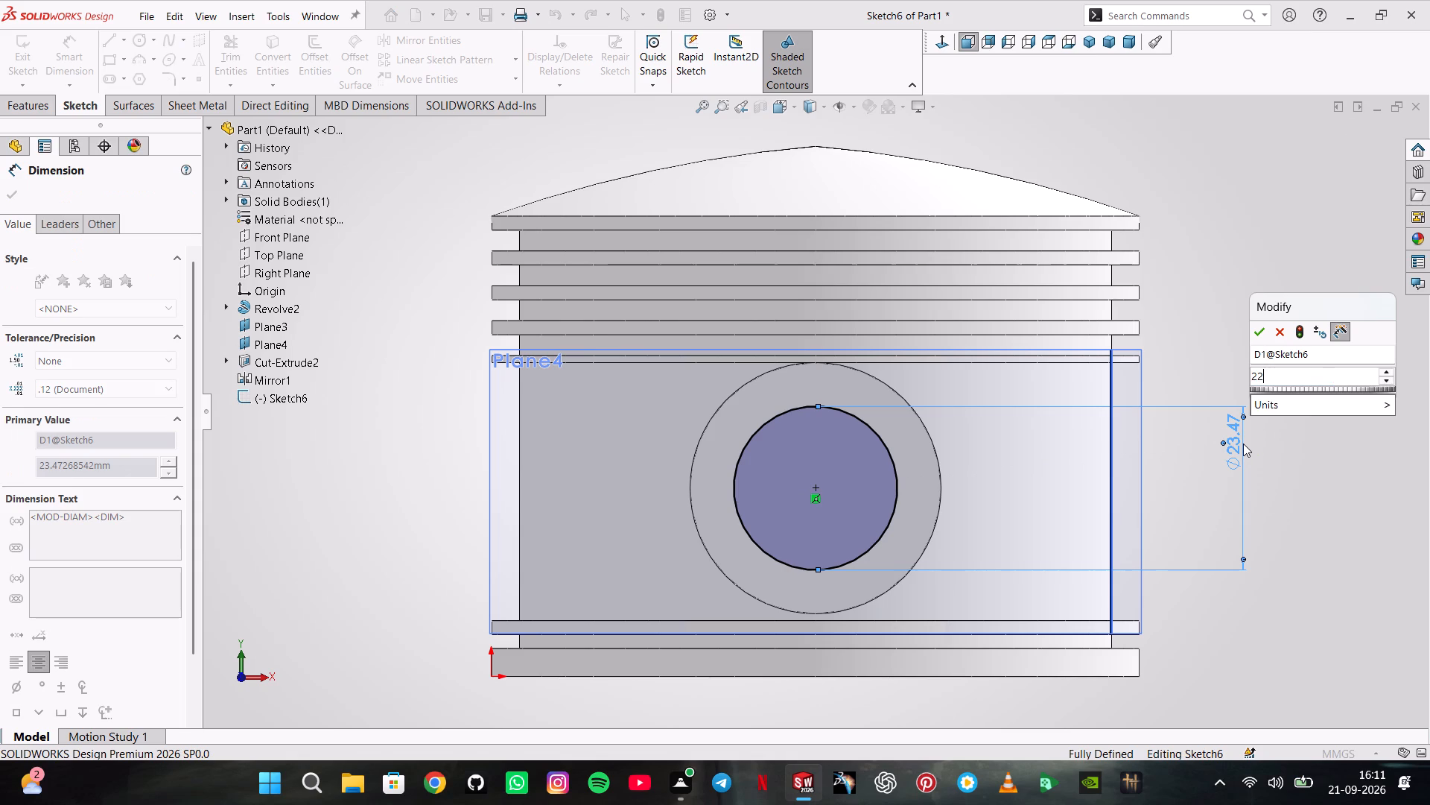
key(Return)
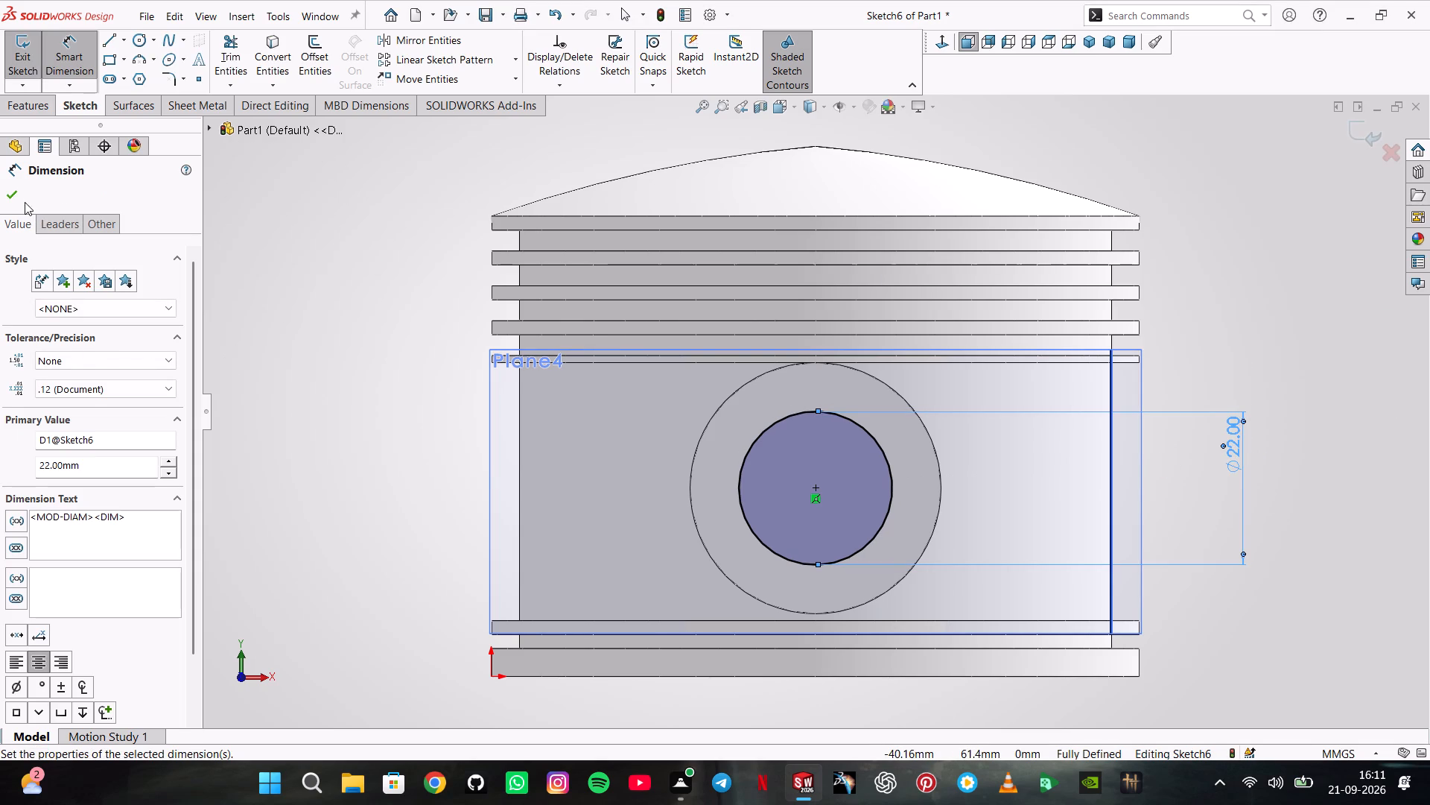
click(13, 198)
Cut the 22 mm circle through the whole piston with a Through All extruded cut.
click(45, 100)
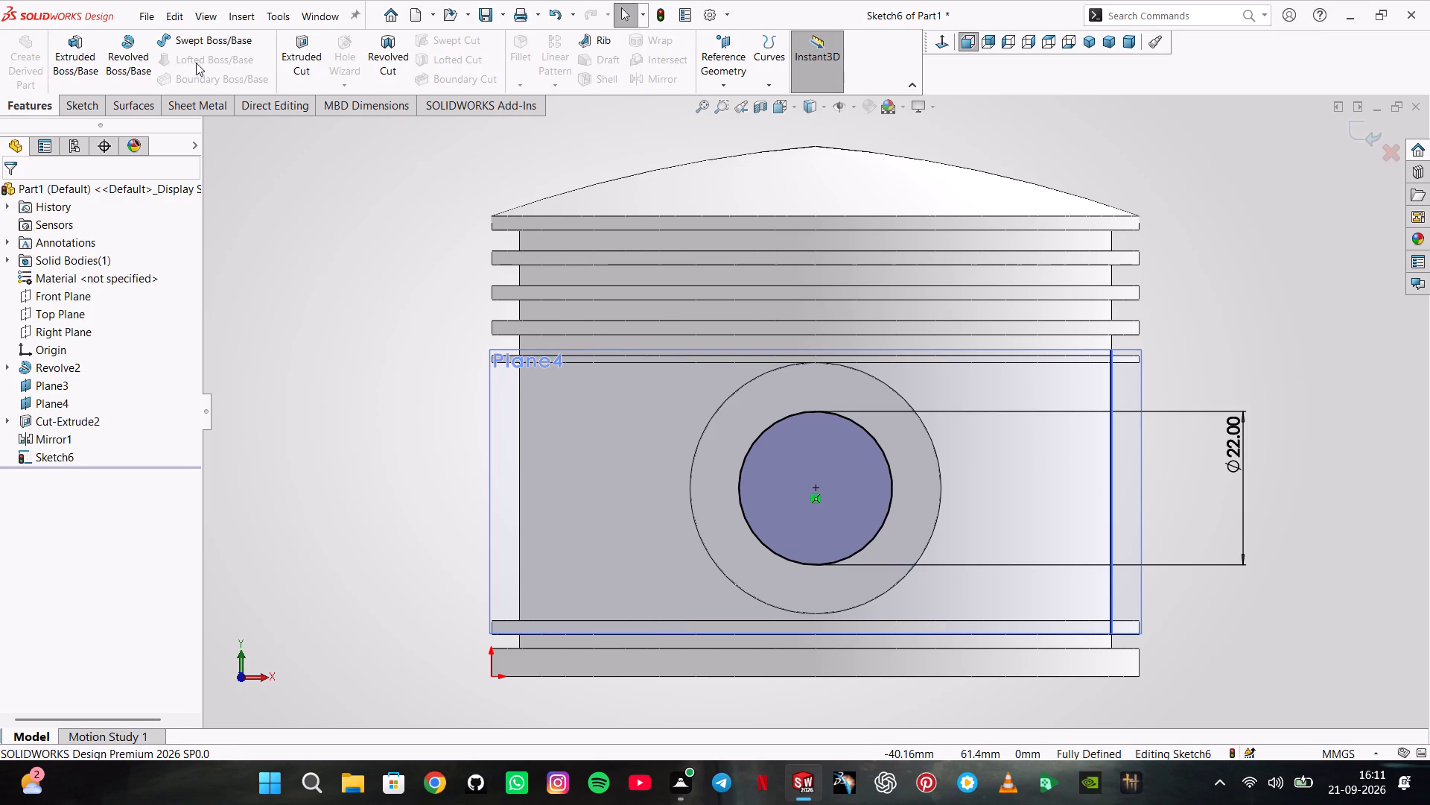
click(308, 54)
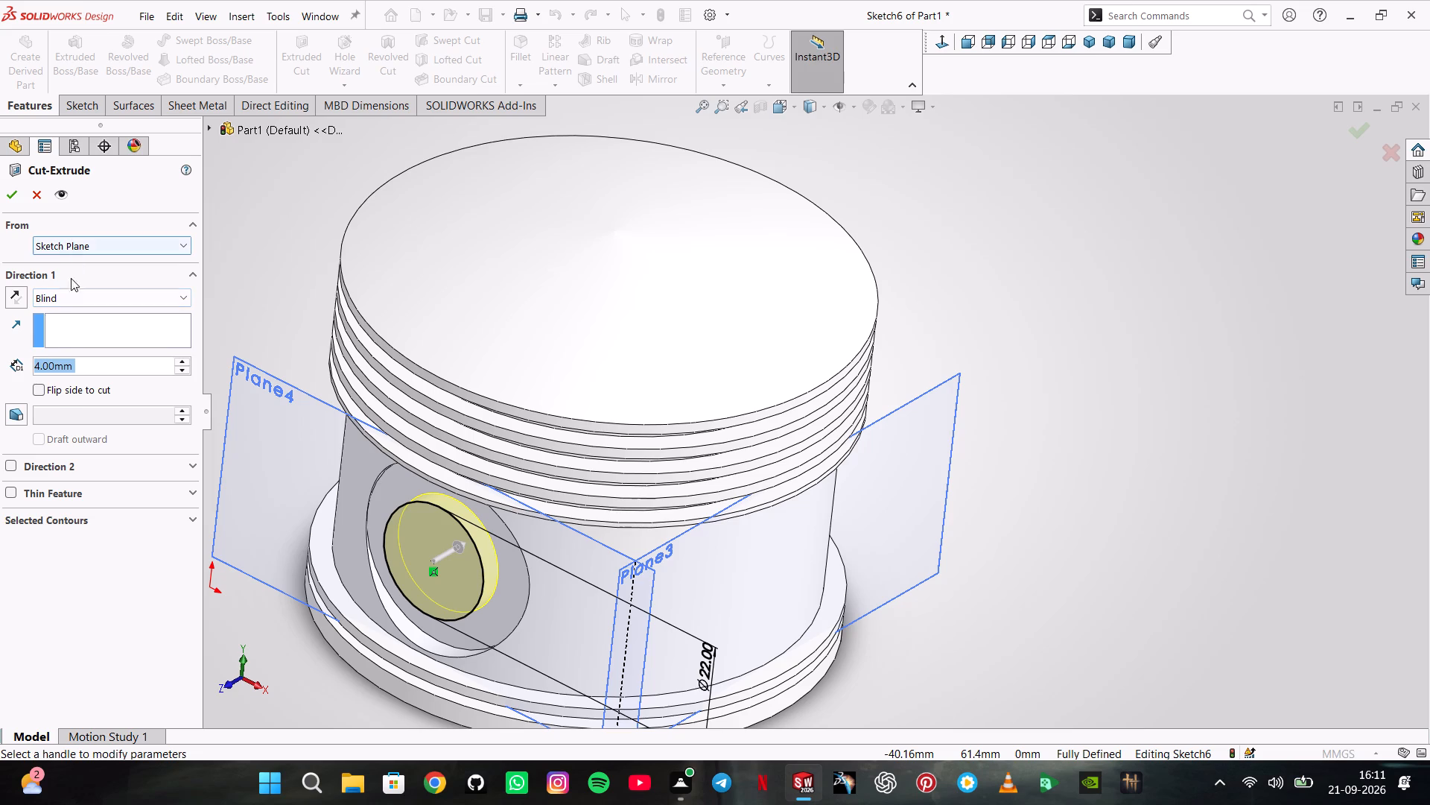
click(71, 294)
click(71, 324)
click(15, 195)
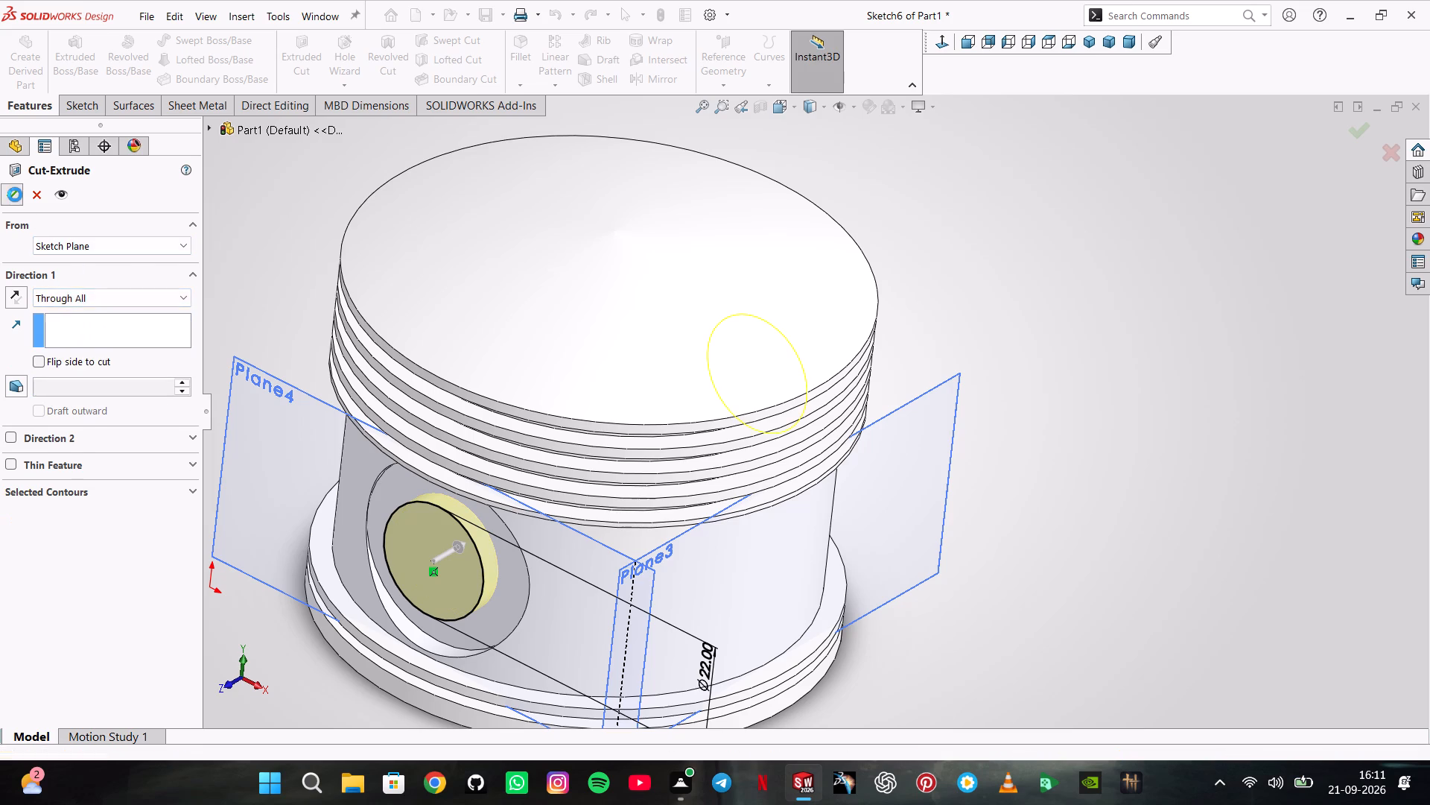
click(247, 182)
Hide the reference planes Plane3 and Plane4.
middle_drag(247, 182, 270, 191)
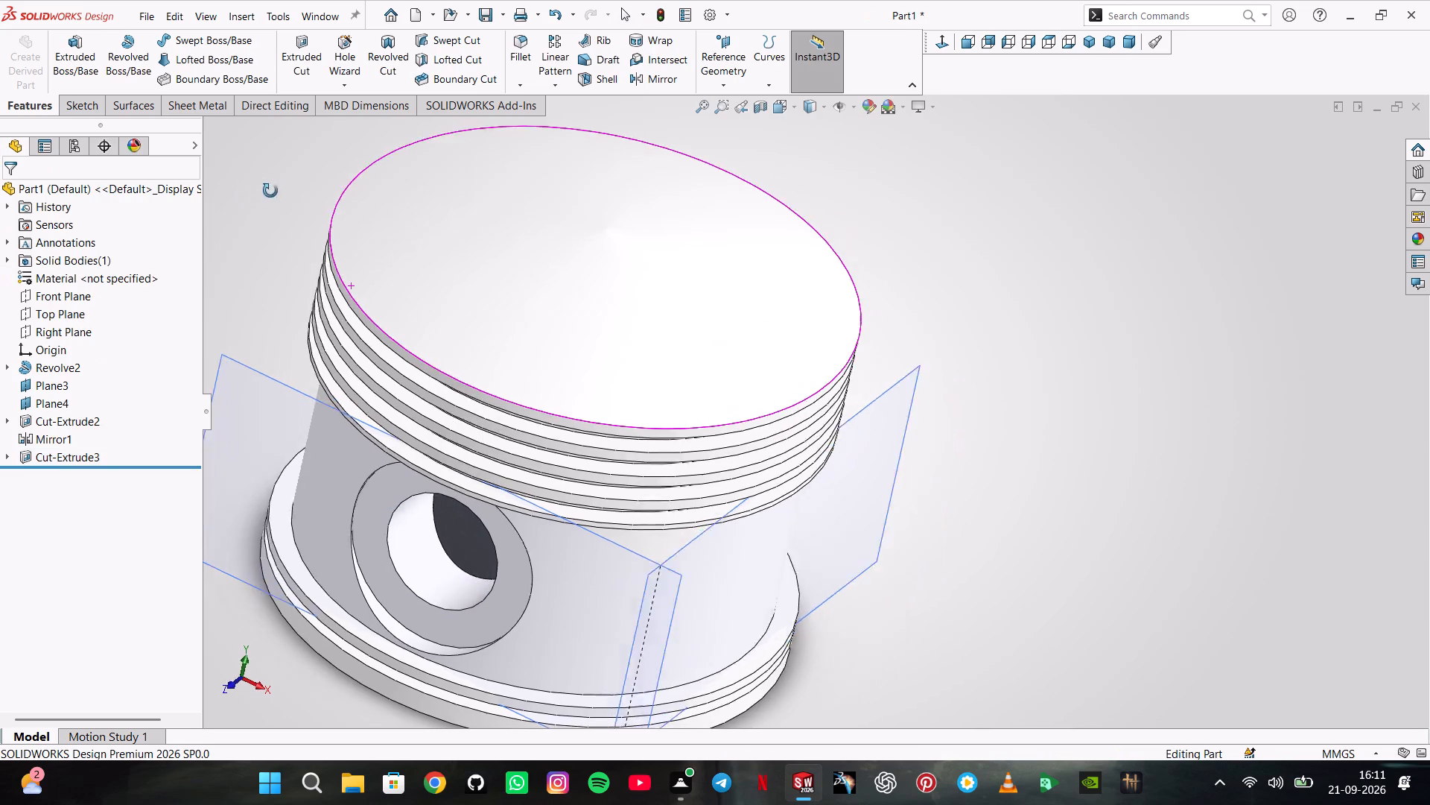
middle_drag(270, 191, 316, 168)
scroll(311, 185, up, 1)
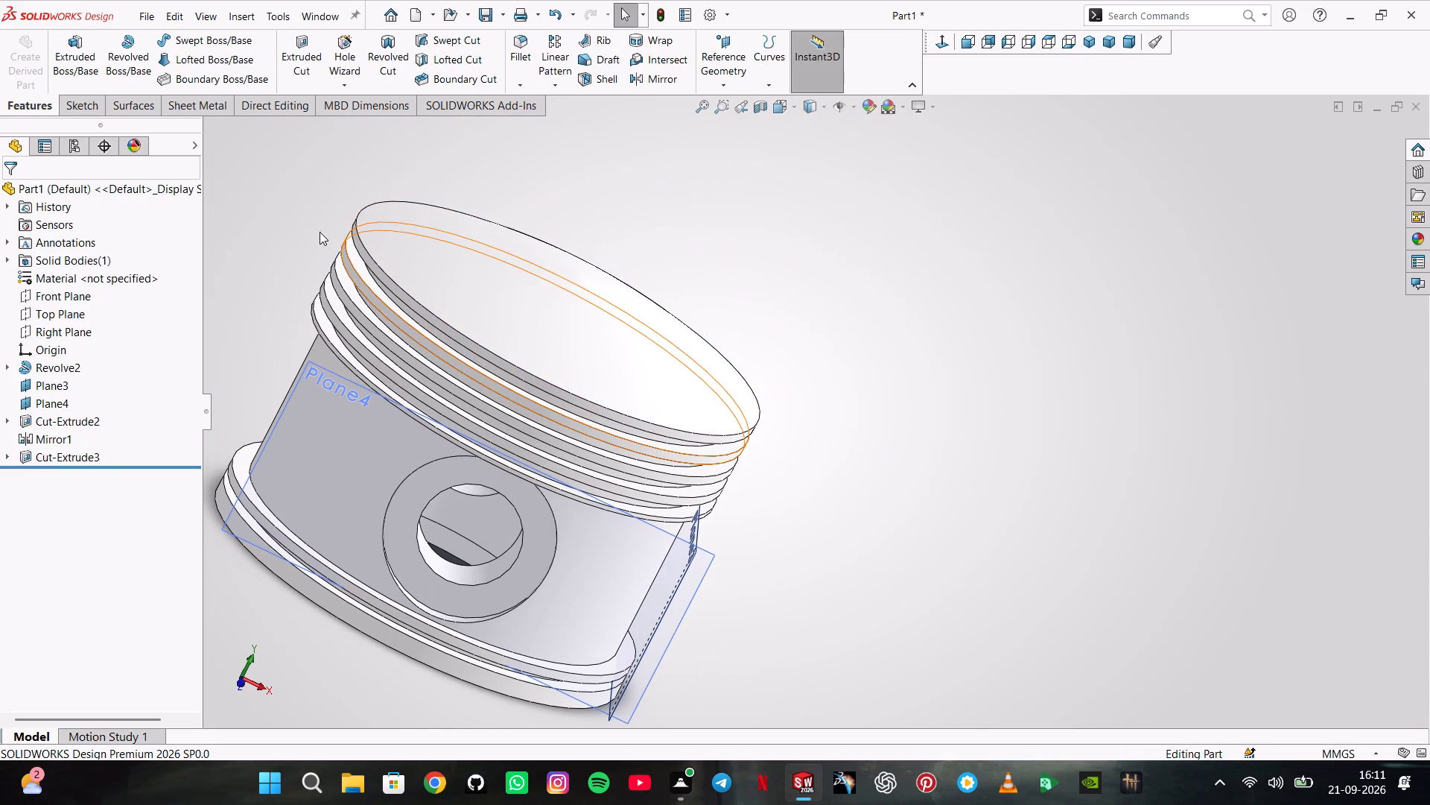
right_click(70, 388)
click(107, 370)
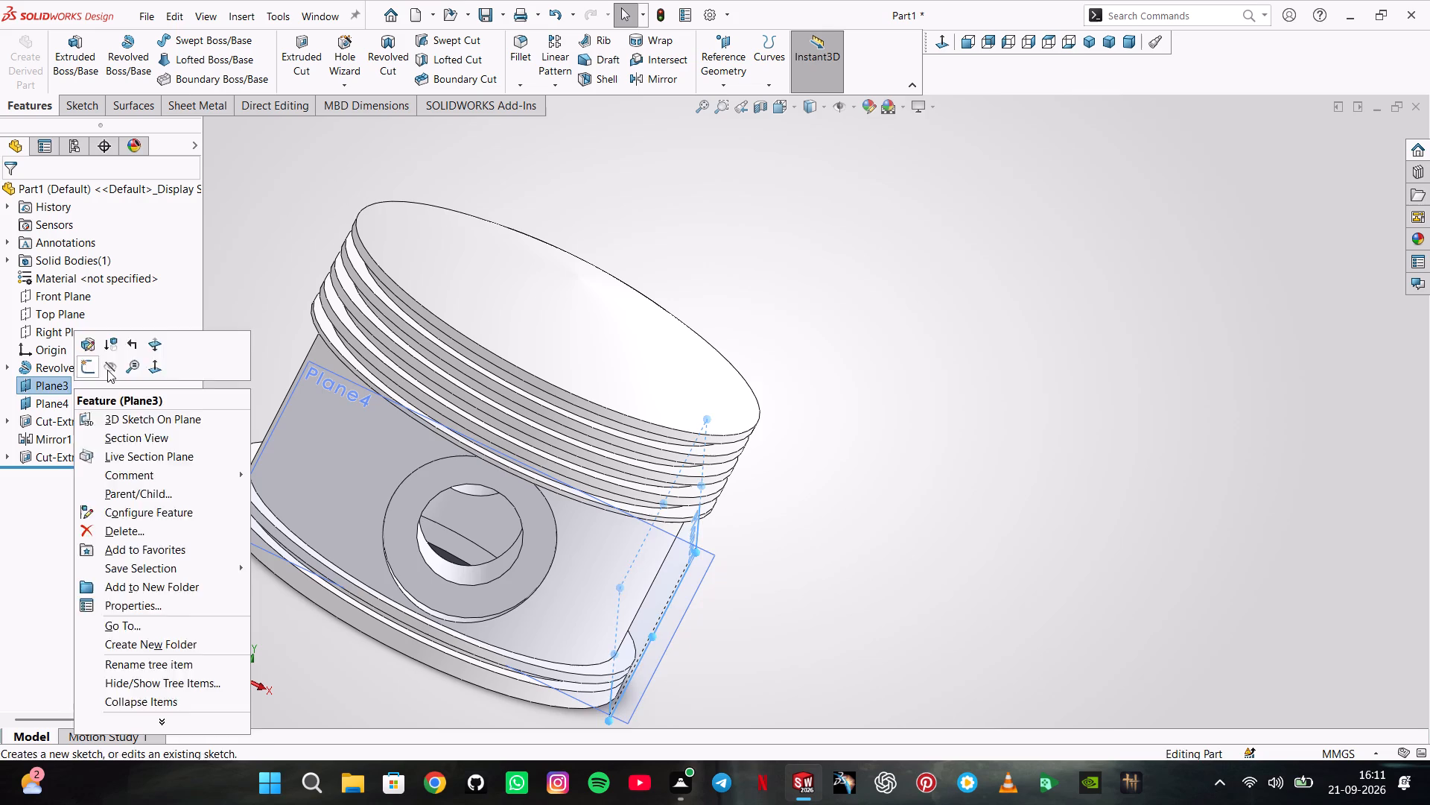
right_click(51, 403)
click(99, 378)
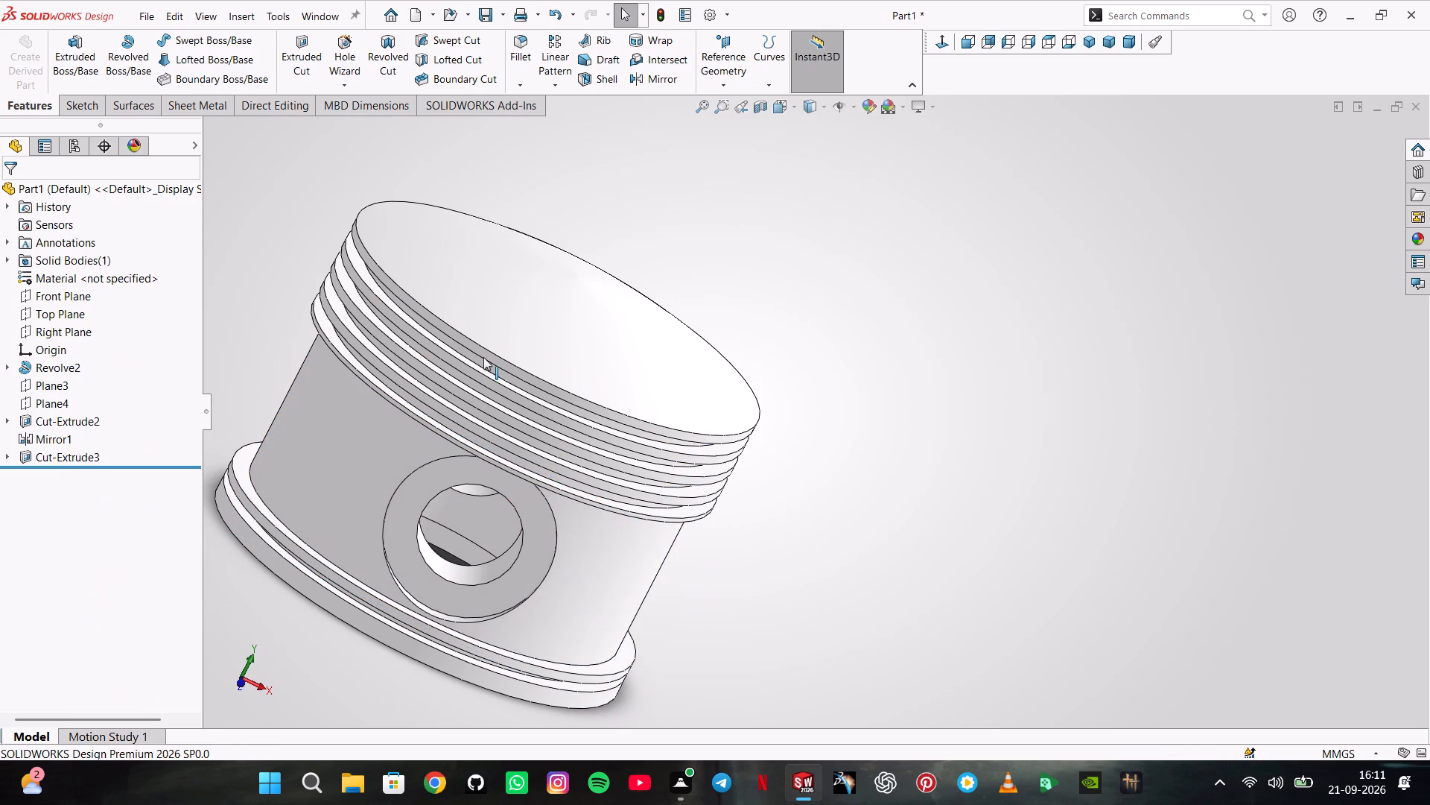
Save the part as 3DE14.SLDPRT in the 3D SOLIDWORKS folder.
click(1113, 50)
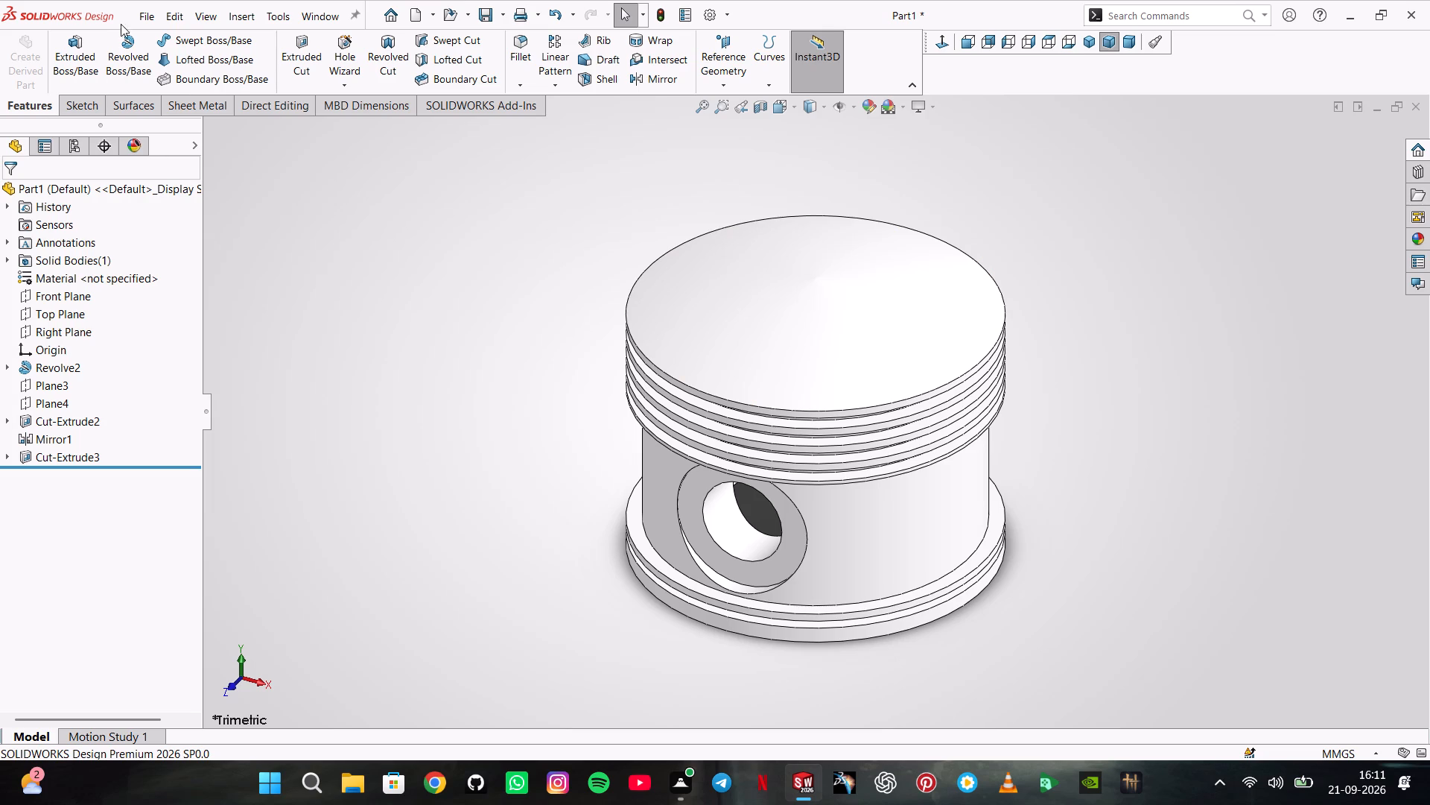
click(140, 13)
click(162, 187)
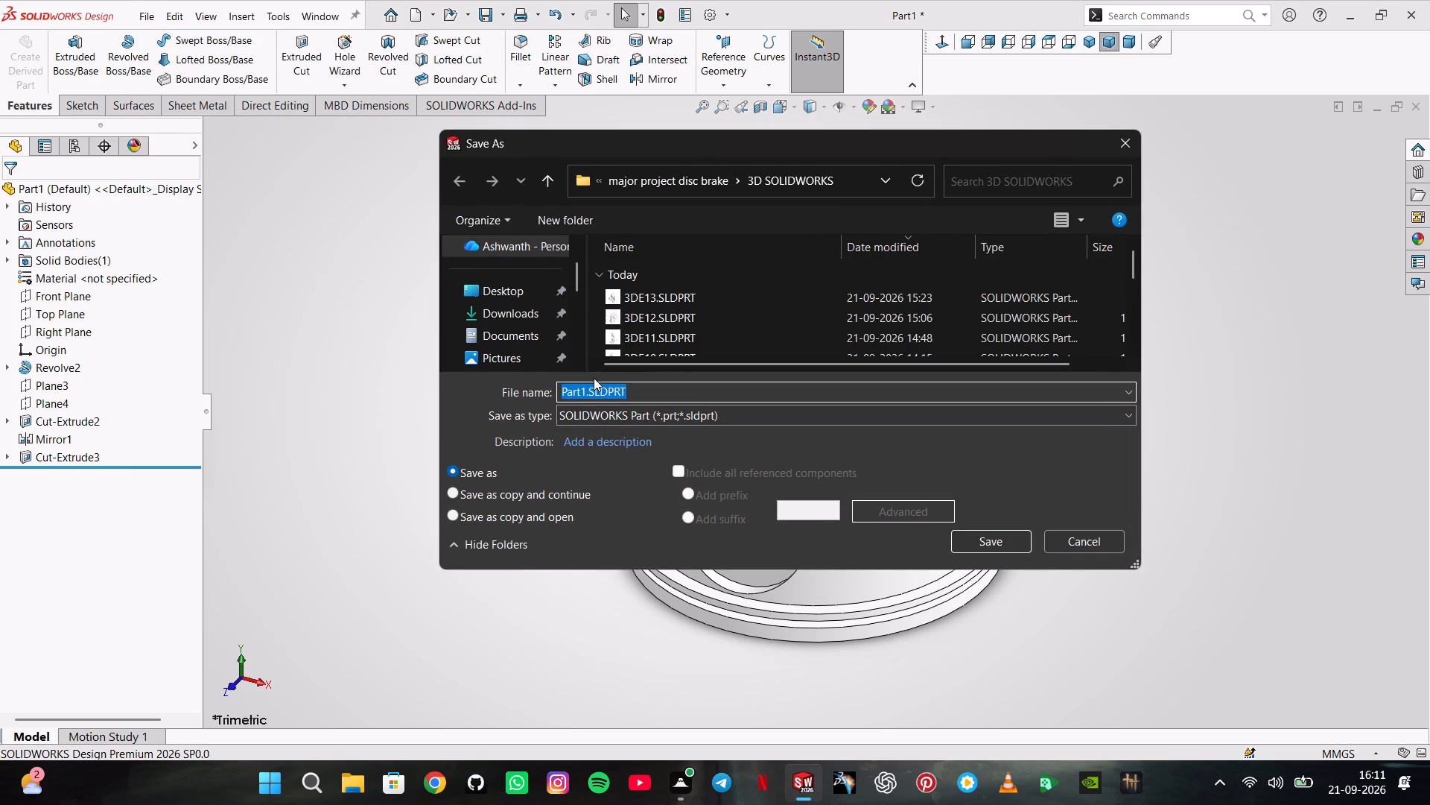
click(583, 392)
key(4)
key(Left)
key(Left)
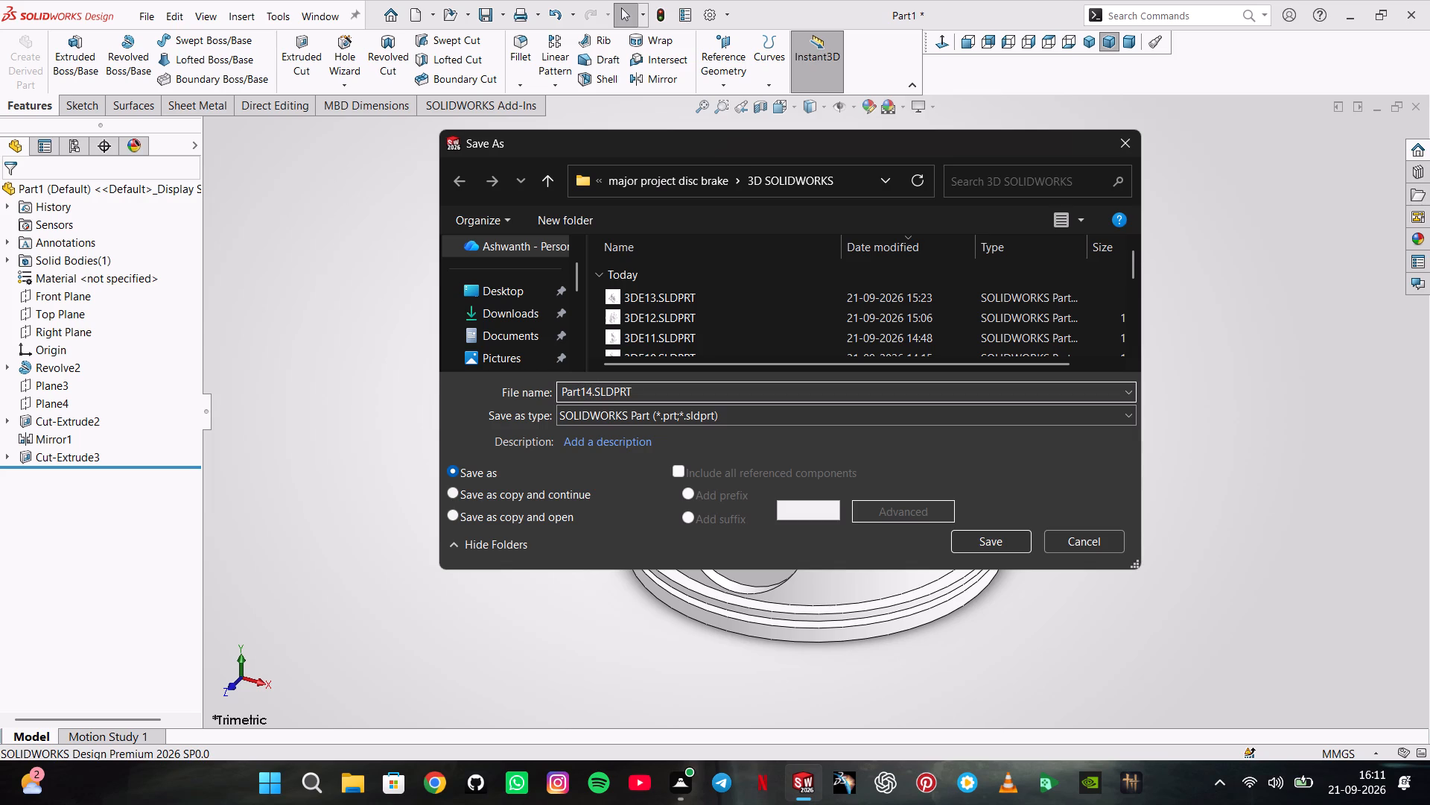
key(shift+e)
key(Left)
key(BackSpace)
key(BackSpace)
key(BackSpace)
key(BackSpace)
key(BackSpace)
key(BackSpace)
key(BackSpace)
key(BackSpace)
key(BackSpace)
key(BackSpace)
key(BackSpace)
key(BackSpace)
key(BackSpace)
key(BackSpace)
key(BackSpace)
key(BackSpace)
key(BackSpace)
key(BackSpace)
key(3)
key(shift+d)
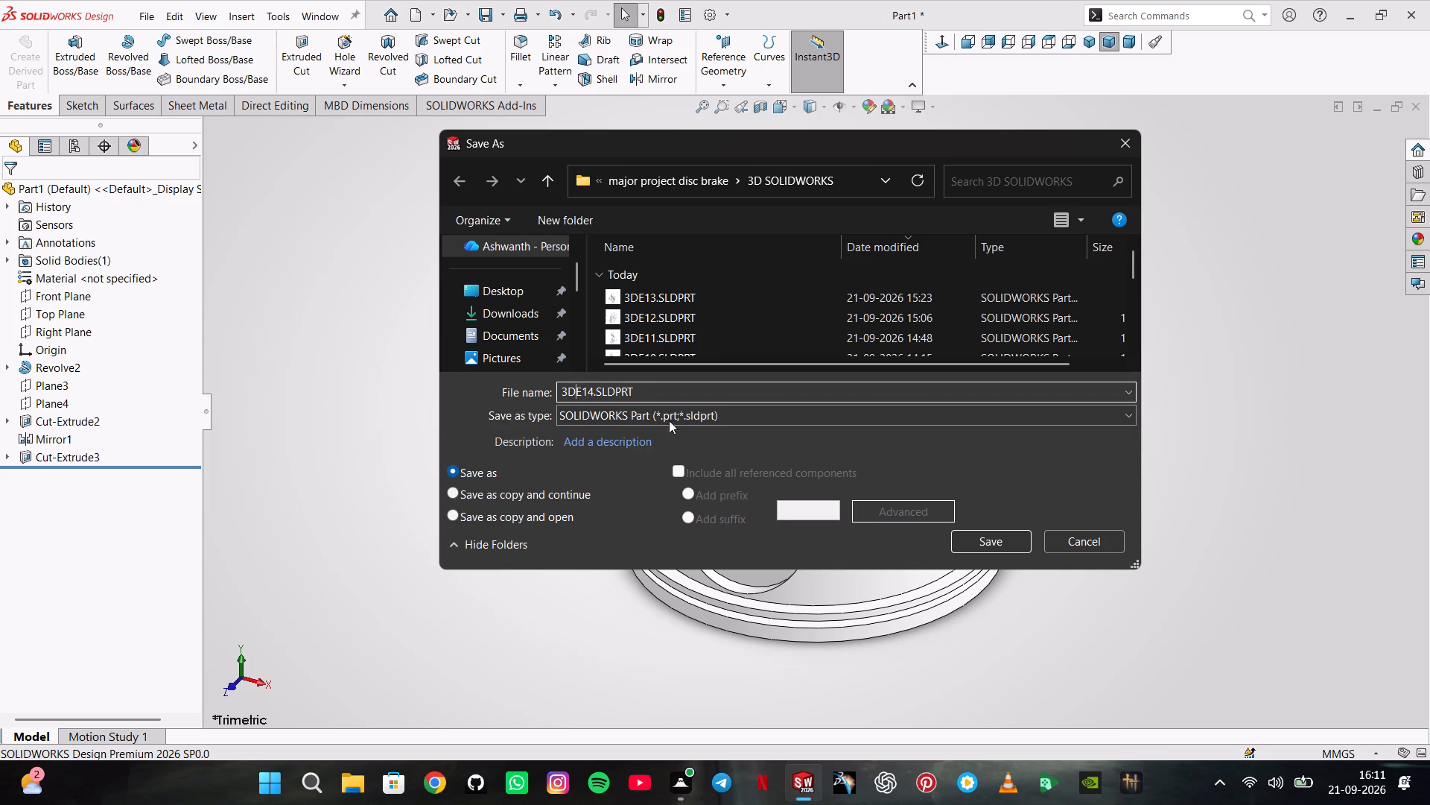
click(975, 531)
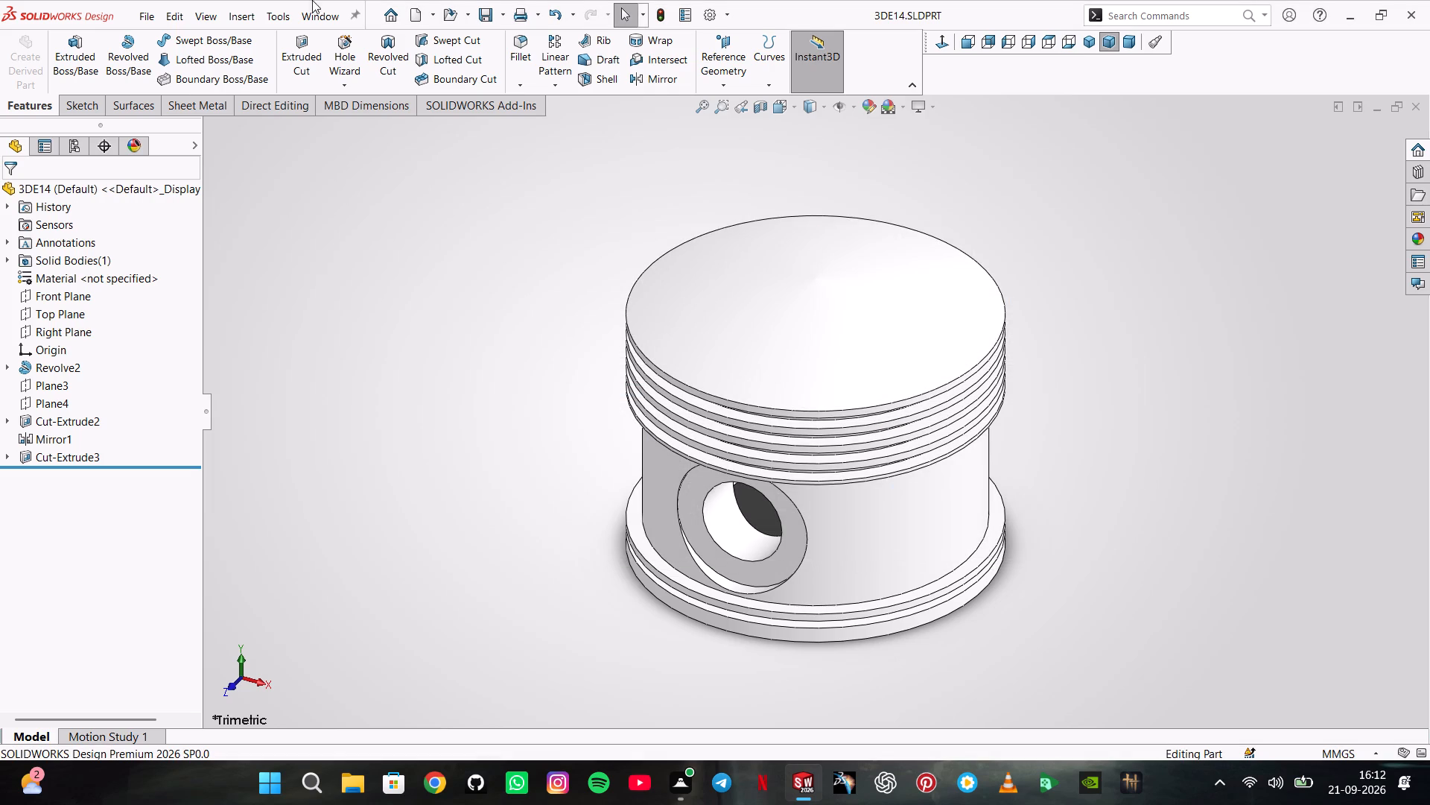
Save a copy of the part in Adobe PDF format as 3DE14.pdf in the same folder.
click(144, 7)
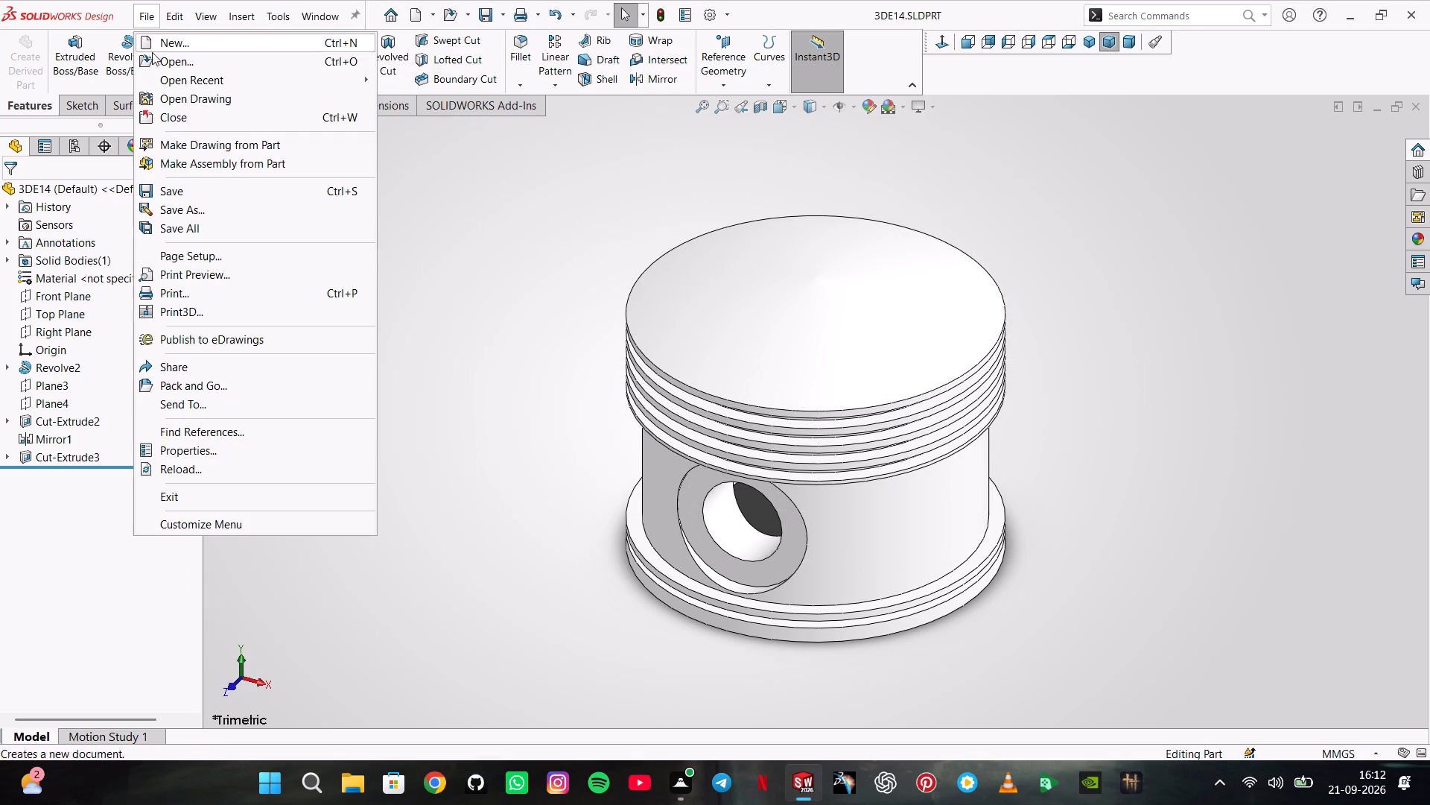
click(188, 216)
click(584, 411)
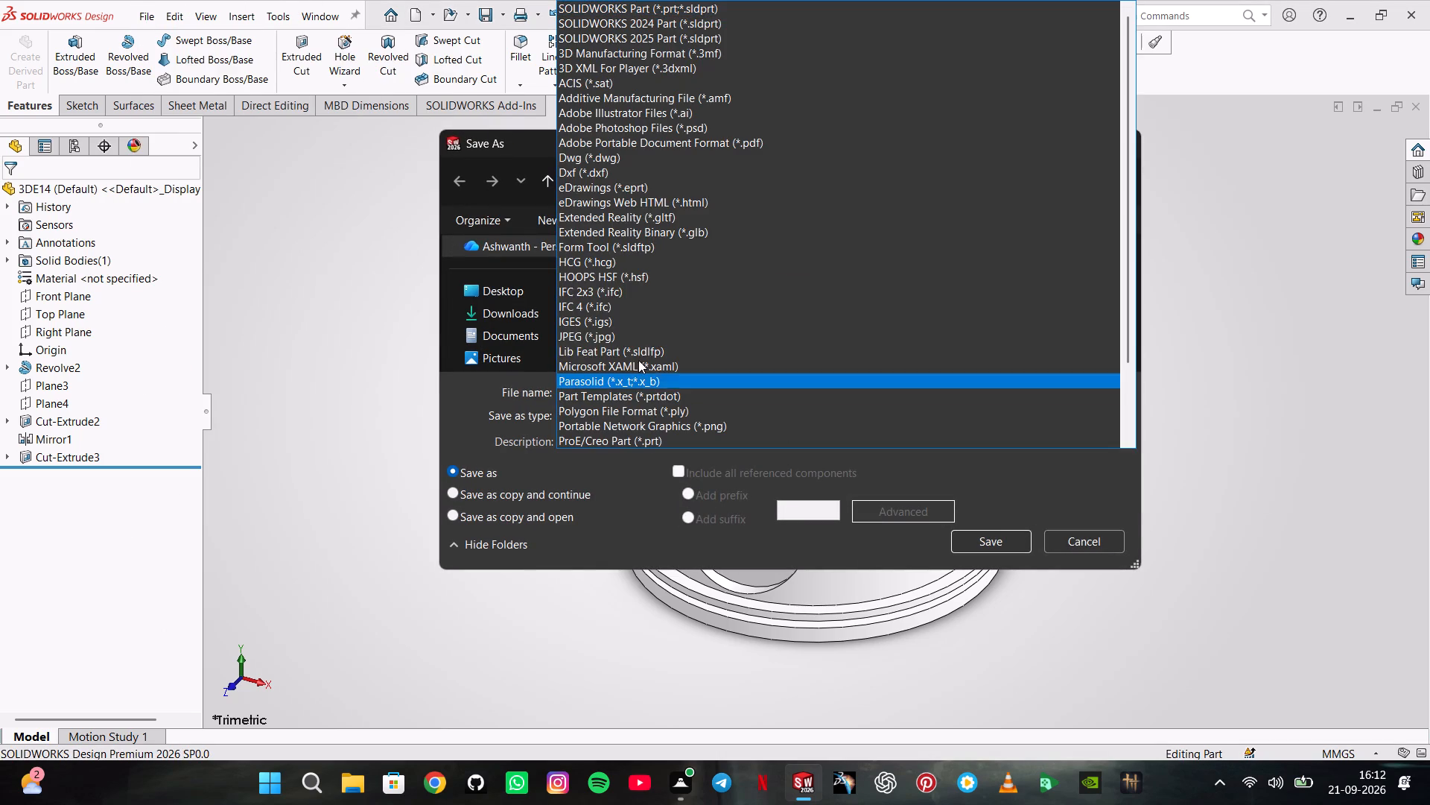
click(689, 136)
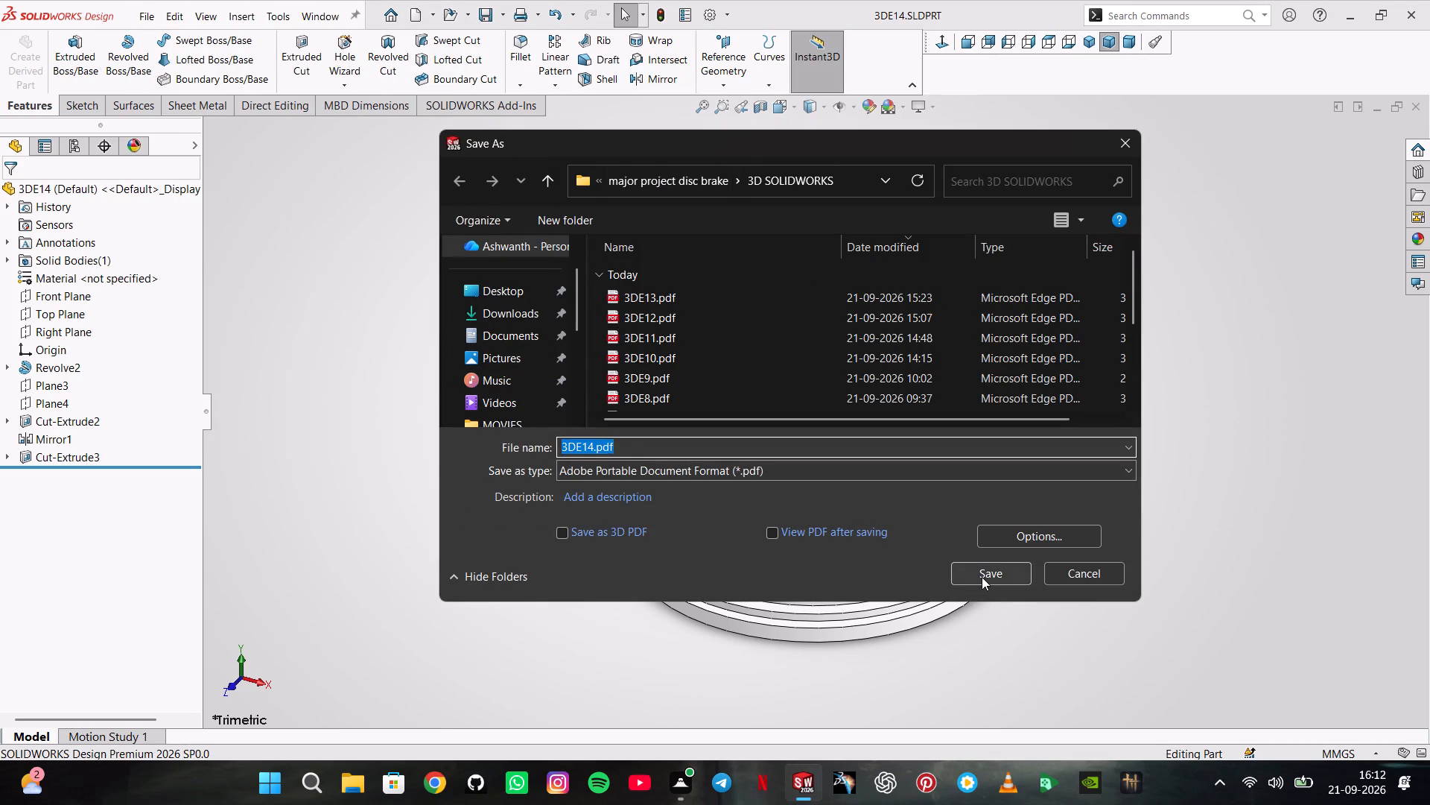
click(982, 577)
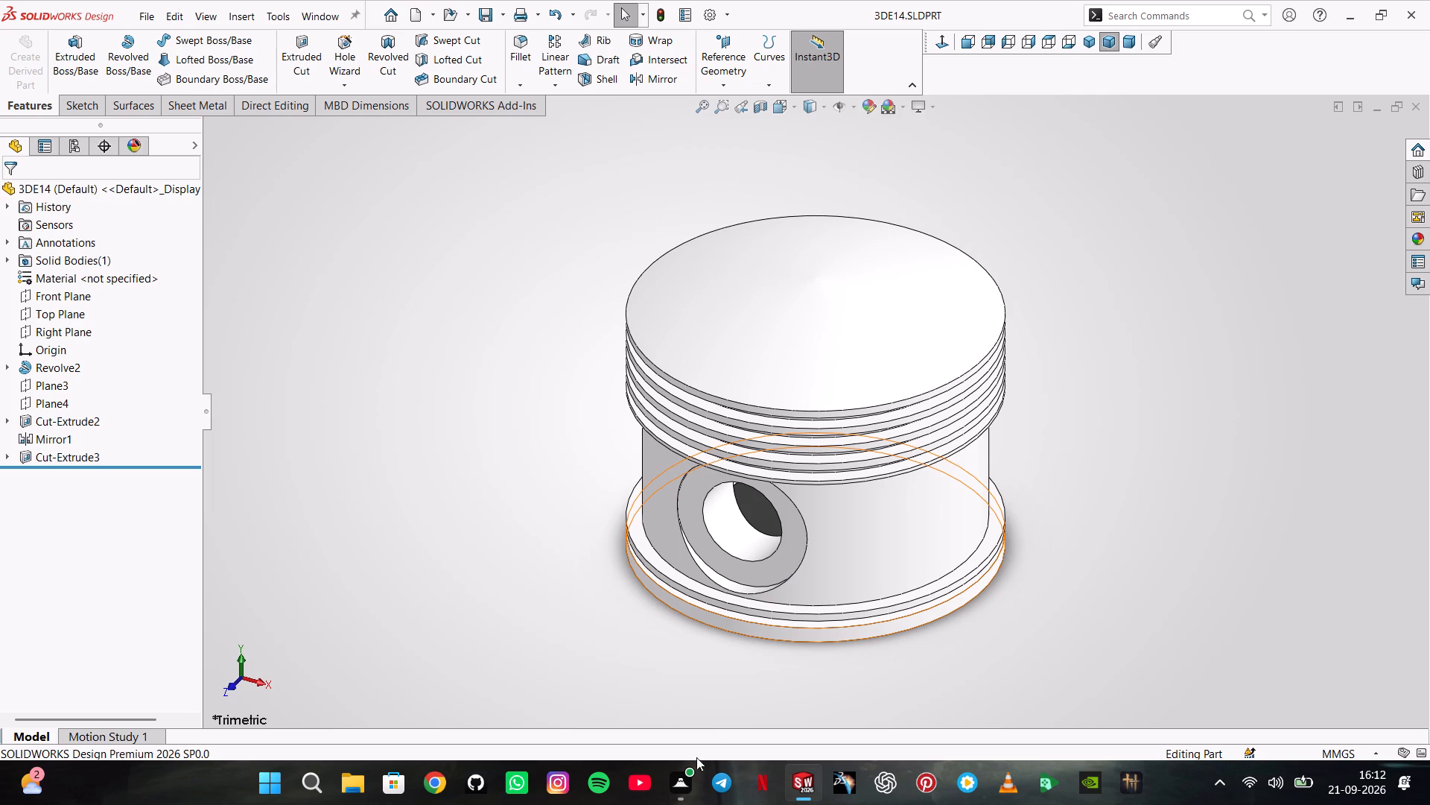